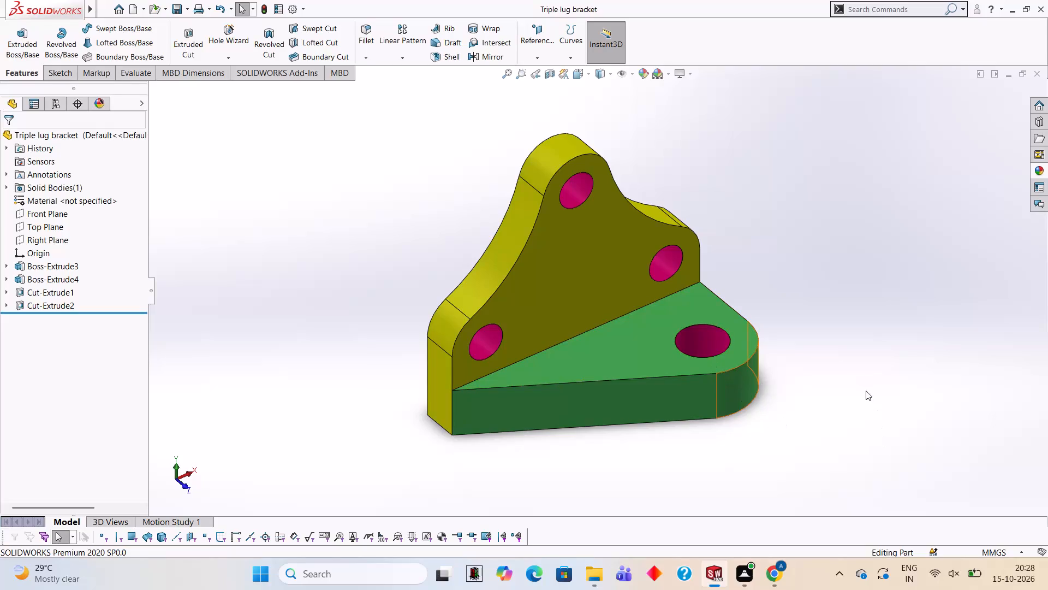
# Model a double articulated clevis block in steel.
# Close the Triple lug bracket part and create a new part document.
pyautogui.click(1038, 68)
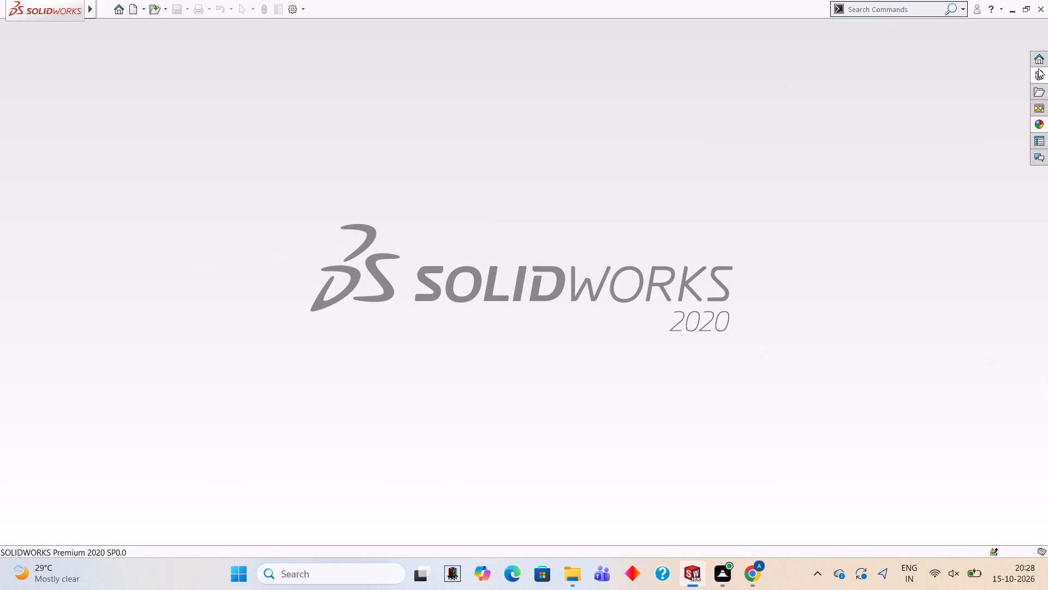
pyautogui.click(133, 9)
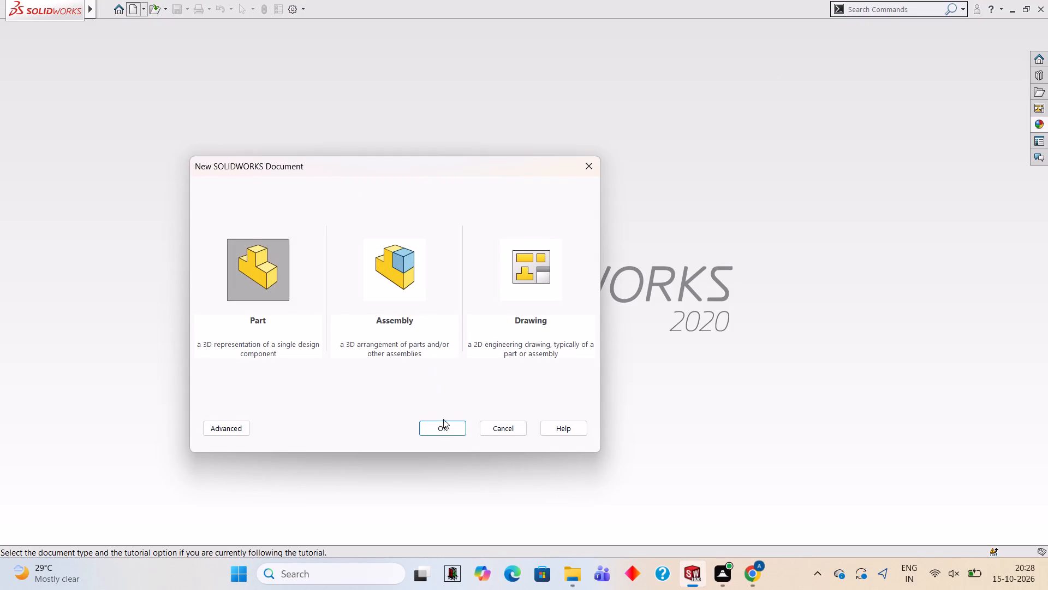
pyautogui.click(444, 426)
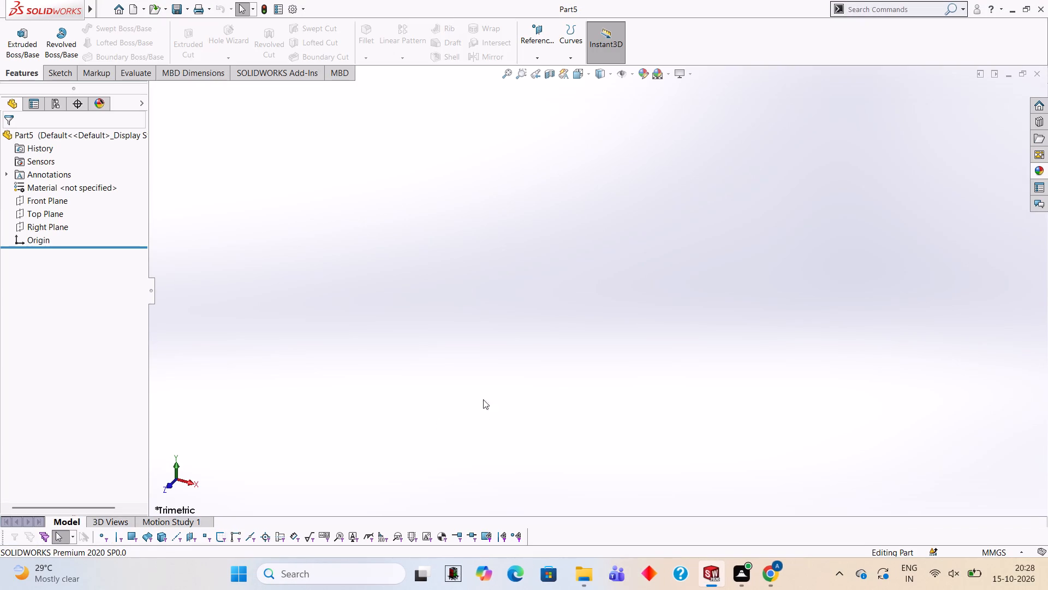
# Start a new sketch on the Front Plane.
pyautogui.click(50, 204)
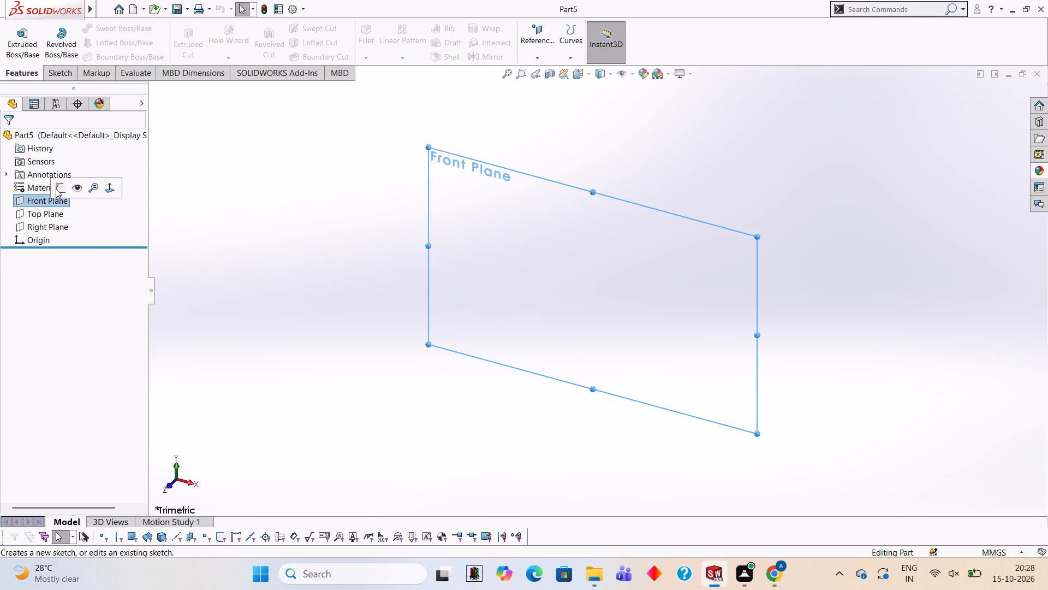
pyautogui.click(57, 188)
pyautogui.click(501, 252)
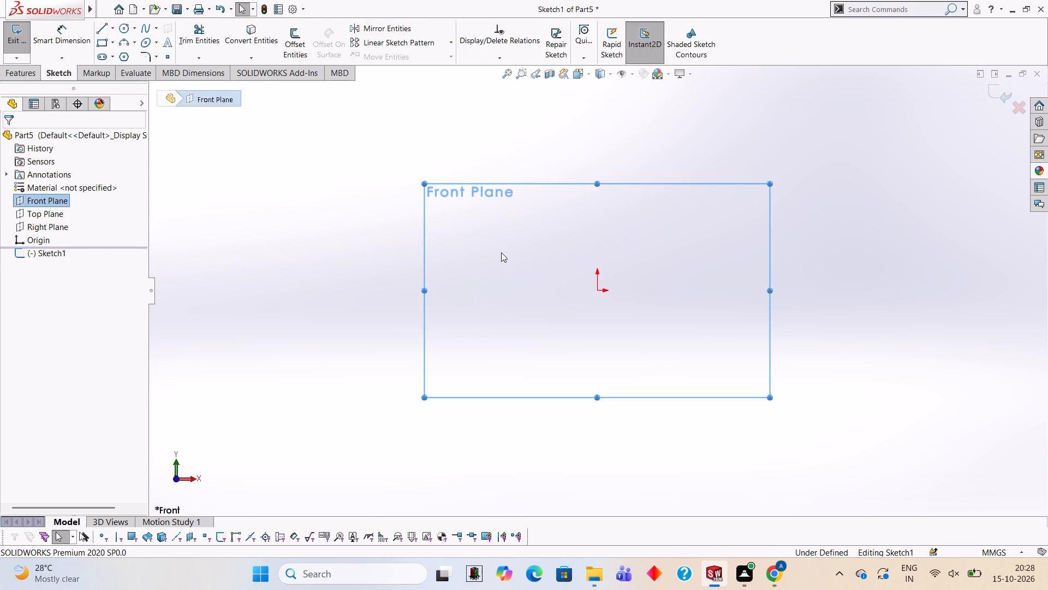
# Sketch three consecutive horizontal lines of 14, 24 and 14 mm along the X axis, starting from the origin.
pyautogui.scroll(2, 665, 353)
pyautogui.scroll(-2, 665, 353)
pyautogui.scroll(2, 575, 205)
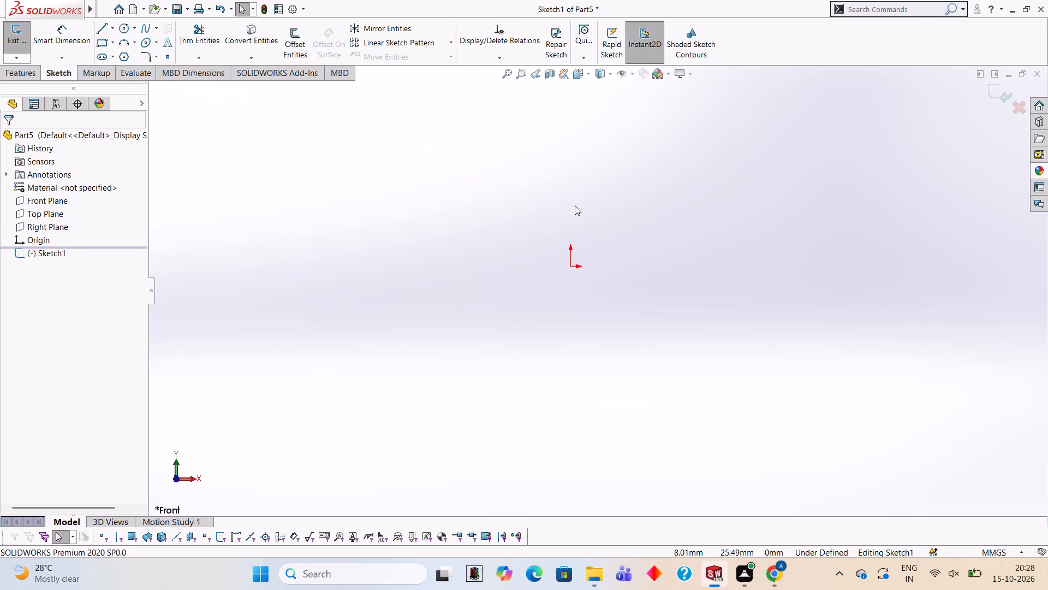
pyautogui.scroll(-2, 575, 205)
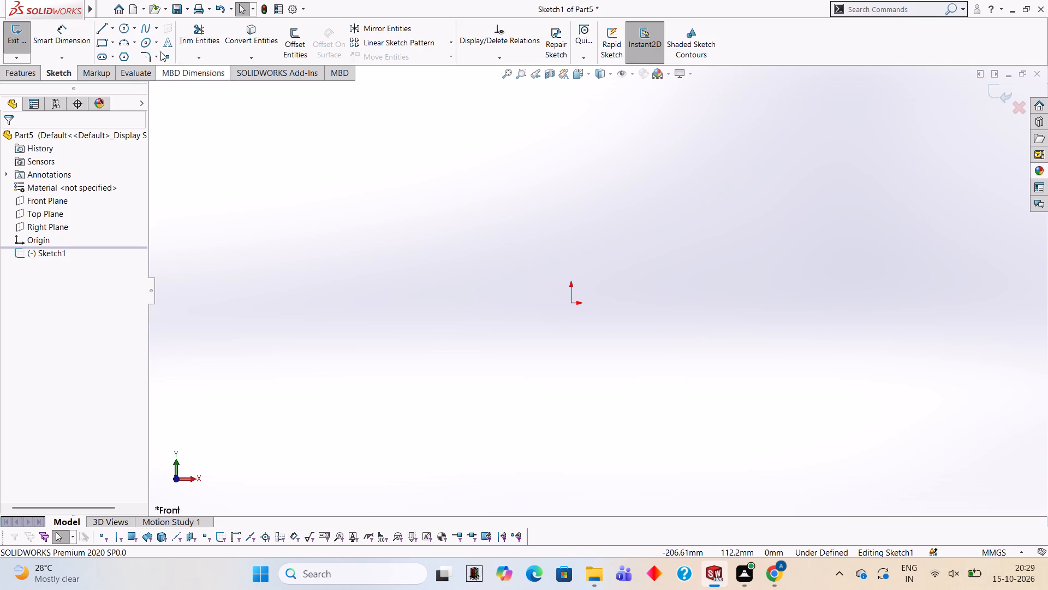
pyautogui.click(101, 23)
pyautogui.click(570, 303)
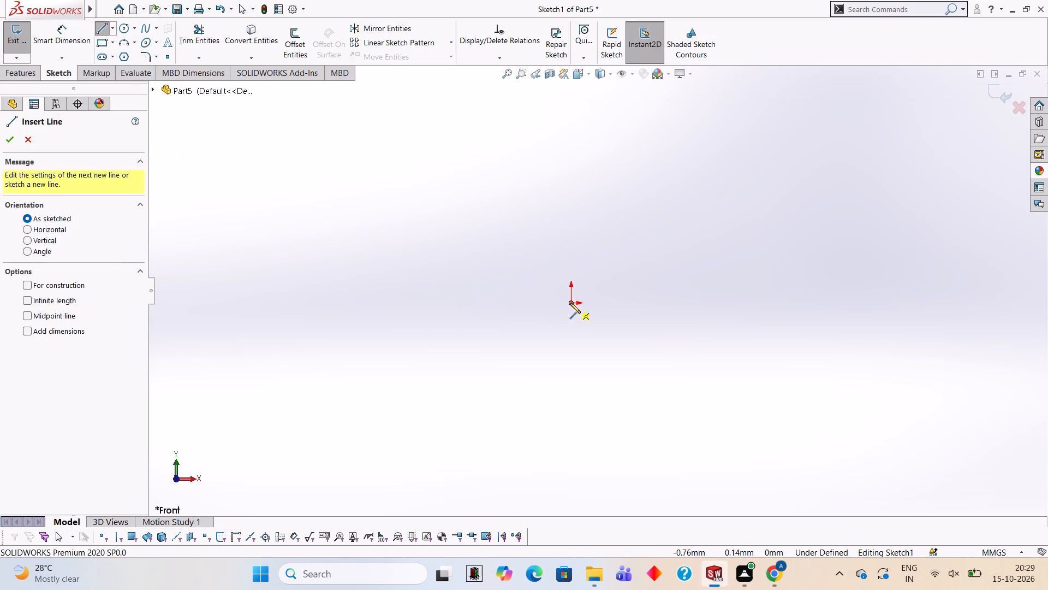
pyautogui.write('14')
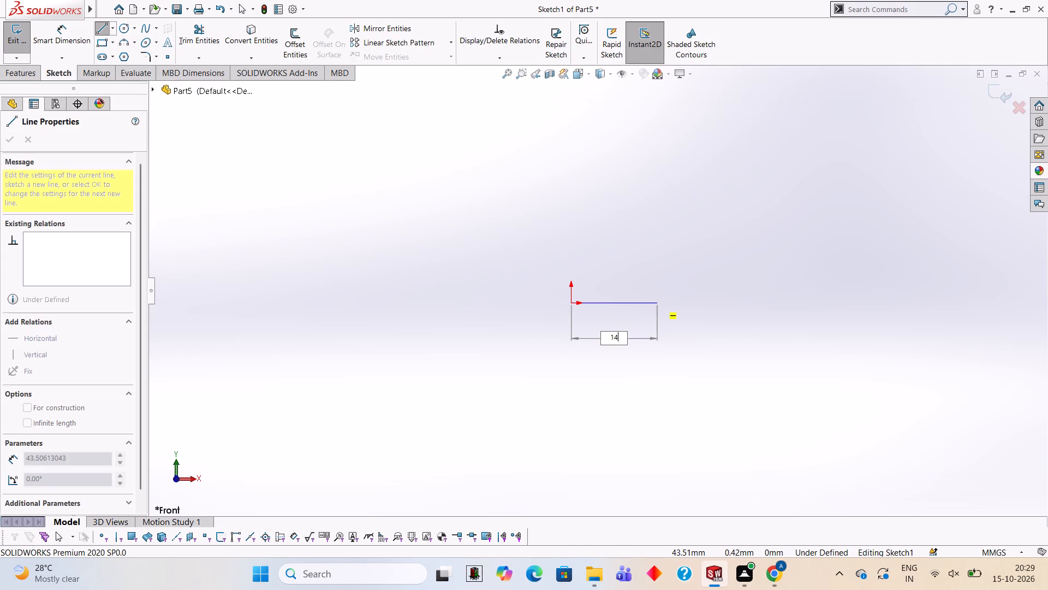
pyautogui.press('Return')
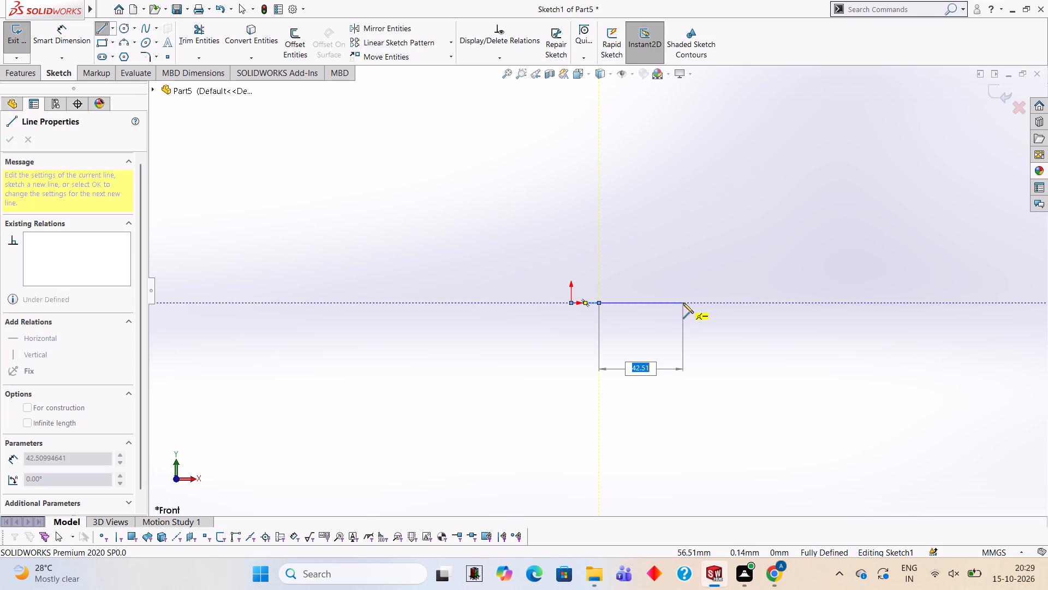
pyautogui.write('24')
pyautogui.press('Return')
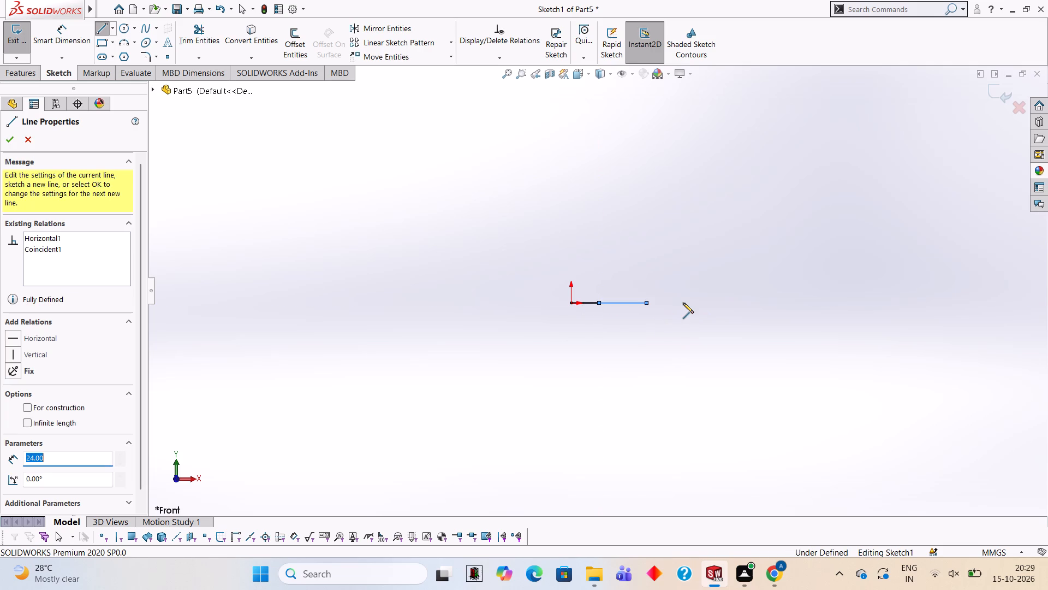
pyautogui.write('14')
pyautogui.press('Return')
pyautogui.press('Escape')
pyautogui.press('Escape')
pyautogui.press('Escape')
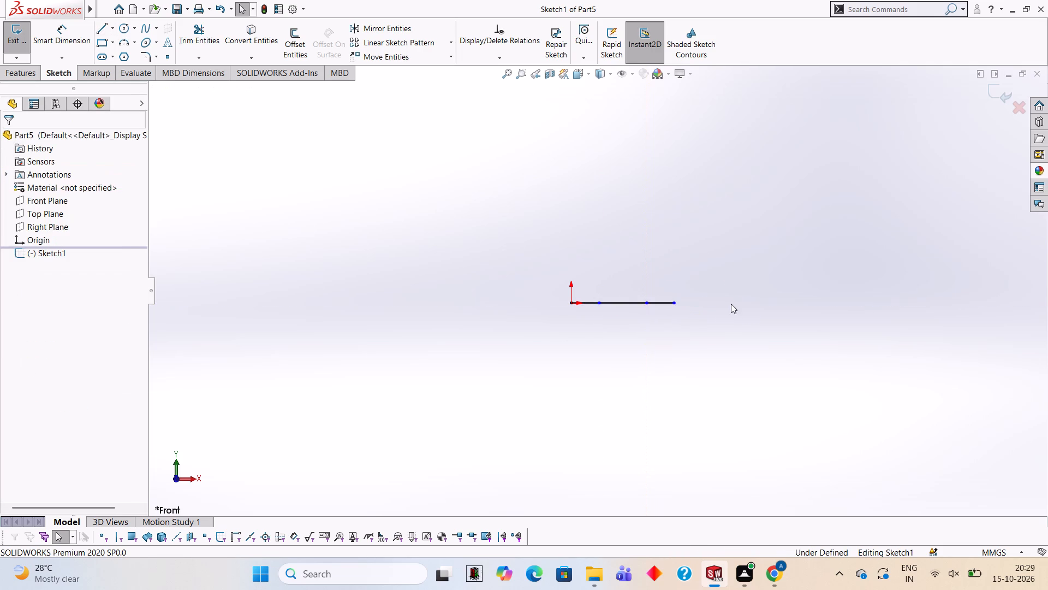
# Close the profile with lines: 50 mm up from the origin, 52 mm across, and straight down to the base line's free end.
pyautogui.scroll(-3, 714, 309)
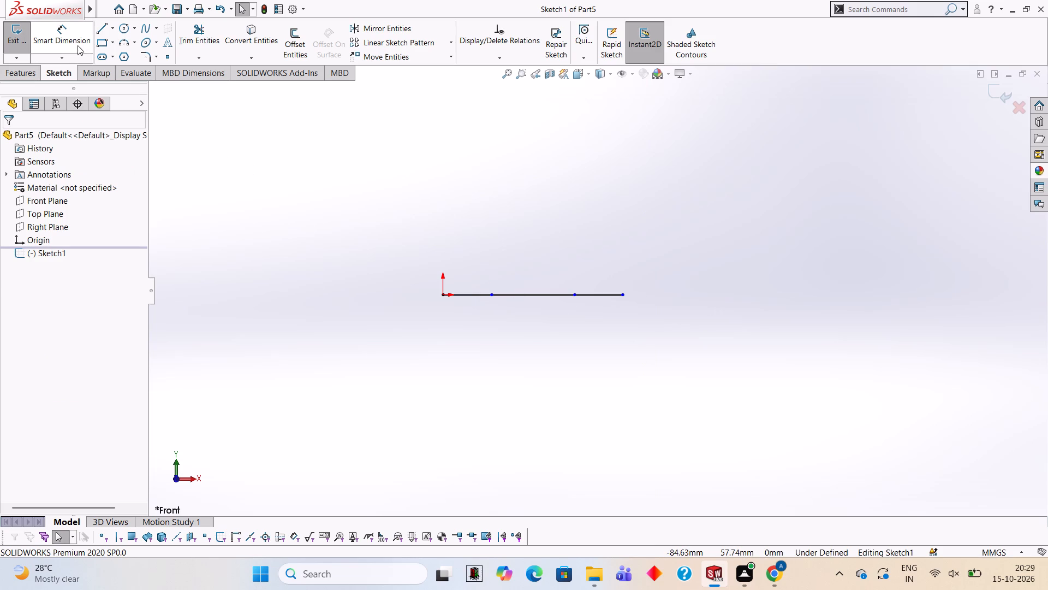
pyautogui.click(100, 33)
pyautogui.click(441, 294)
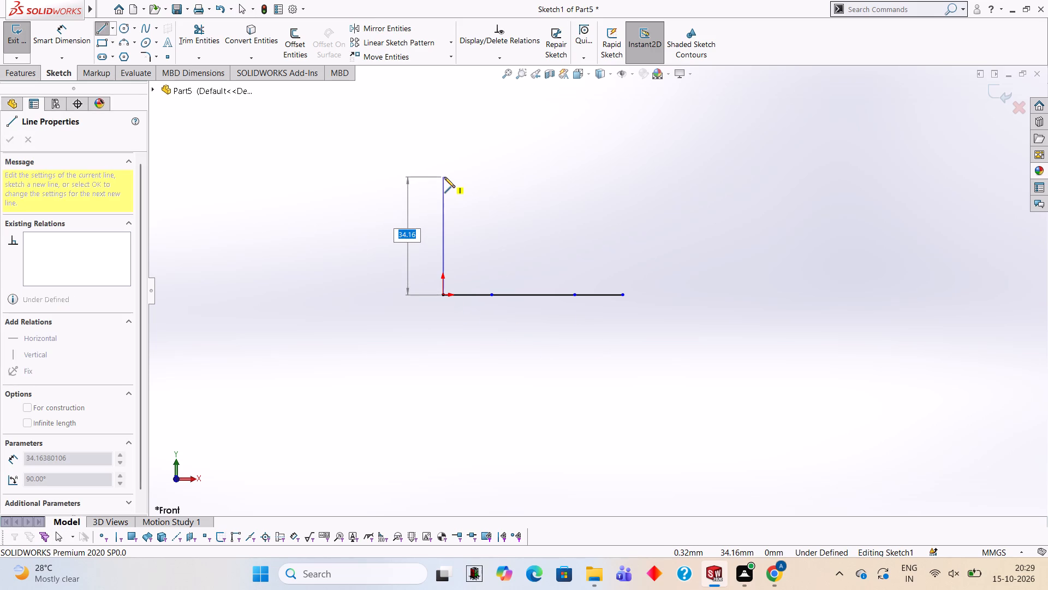
pyautogui.write('50')
pyautogui.press('Return')
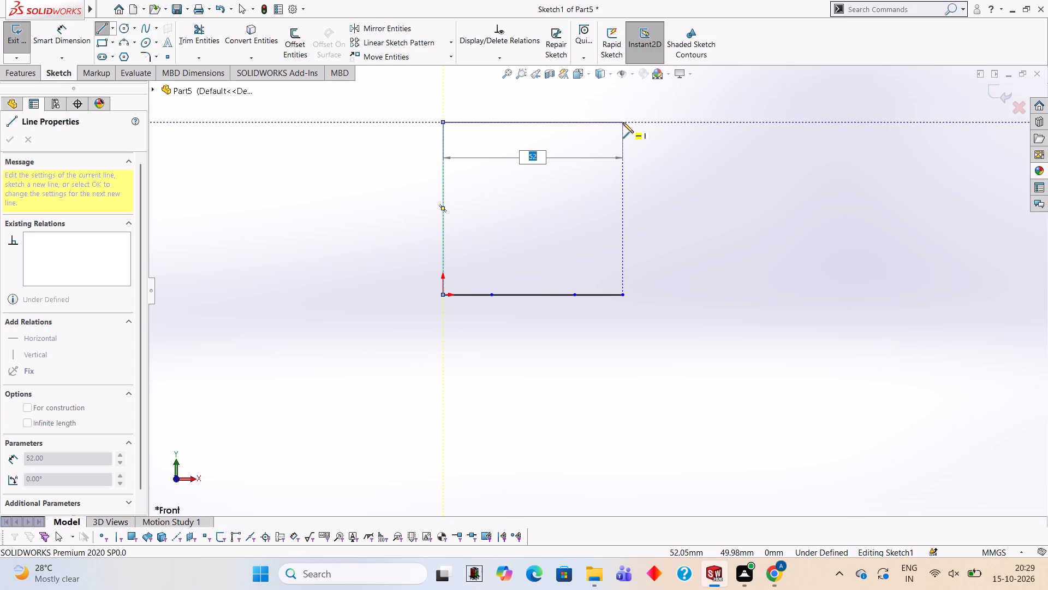
pyautogui.write('52')
pyautogui.press('Return')
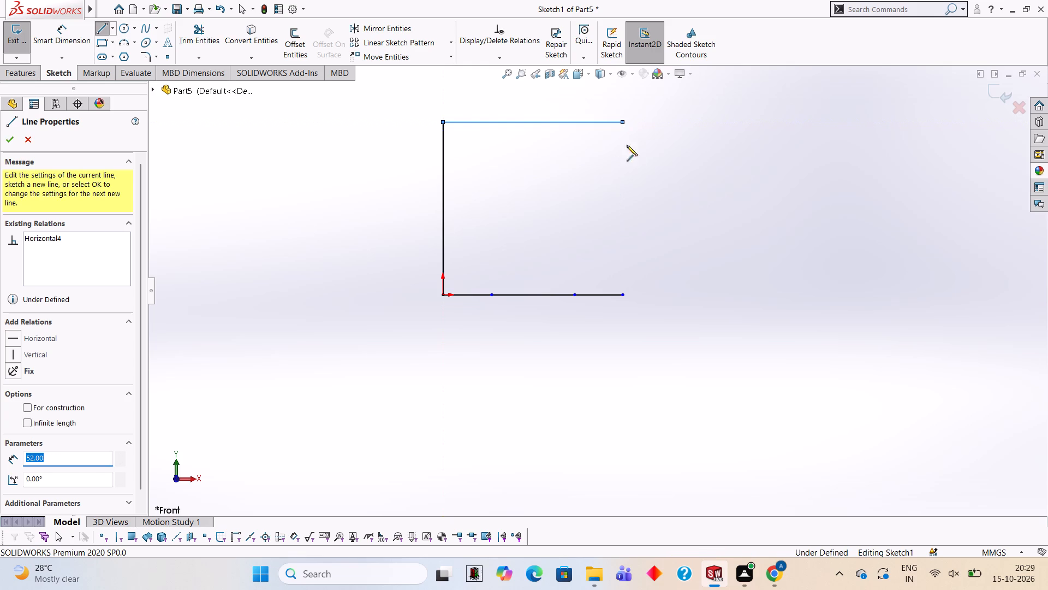
pyautogui.click(621, 297)
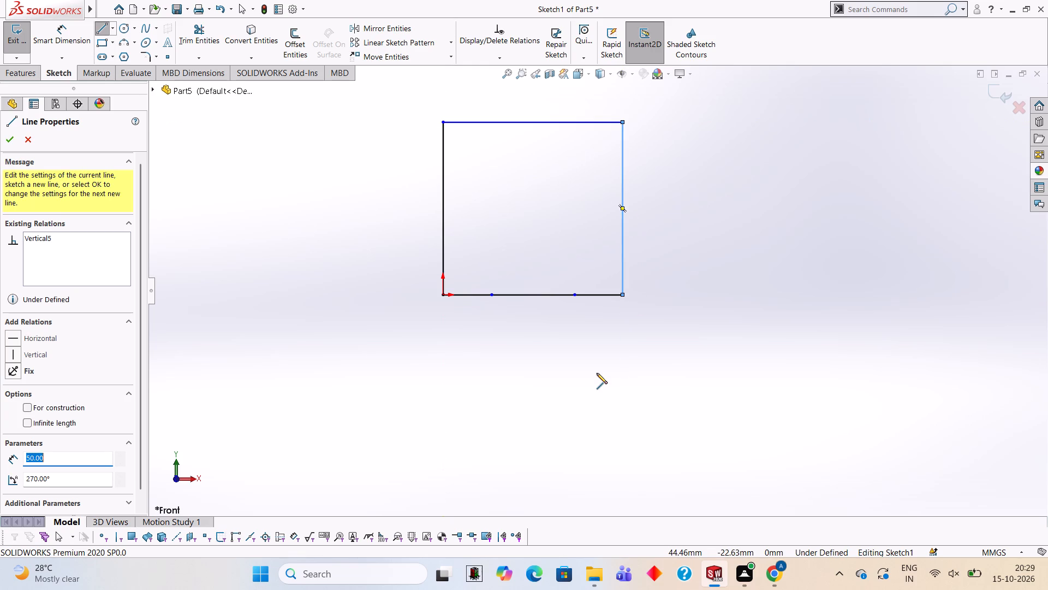
pyautogui.press('Escape')
pyautogui.press('Escape')
pyautogui.press('Escape')
pyautogui.press('Escape')
# Dimension the width of the profile along its top edge, placing the dimension above the sketch.
pyautogui.scroll(3, 671, 172)
pyautogui.scroll(-3, 672, 169)
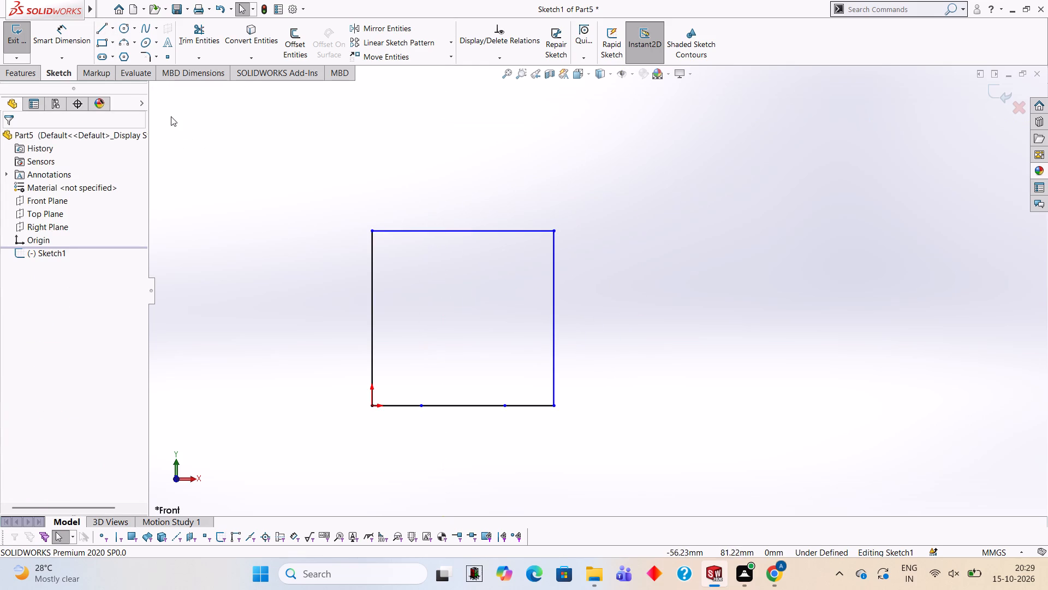
pyautogui.click(70, 31)
pyautogui.click(502, 231)
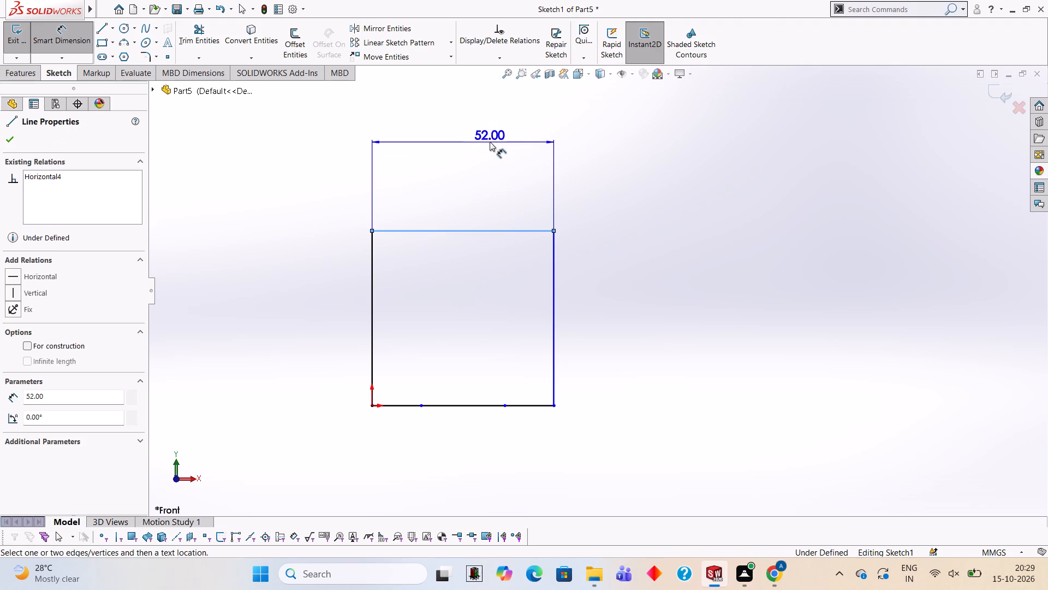
pyautogui.click(490, 141)
pyautogui.click(441, 118)
pyautogui.click(669, 239)
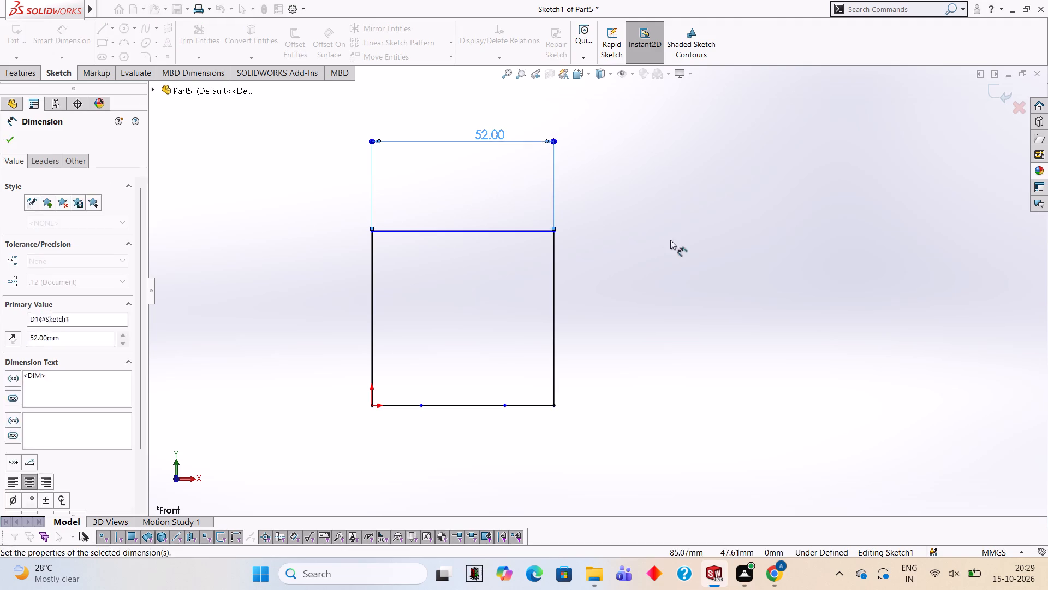
# Dimension the profile's height between the top and bottom edges, placing the dimension beside its right edge.
pyautogui.click(523, 229)
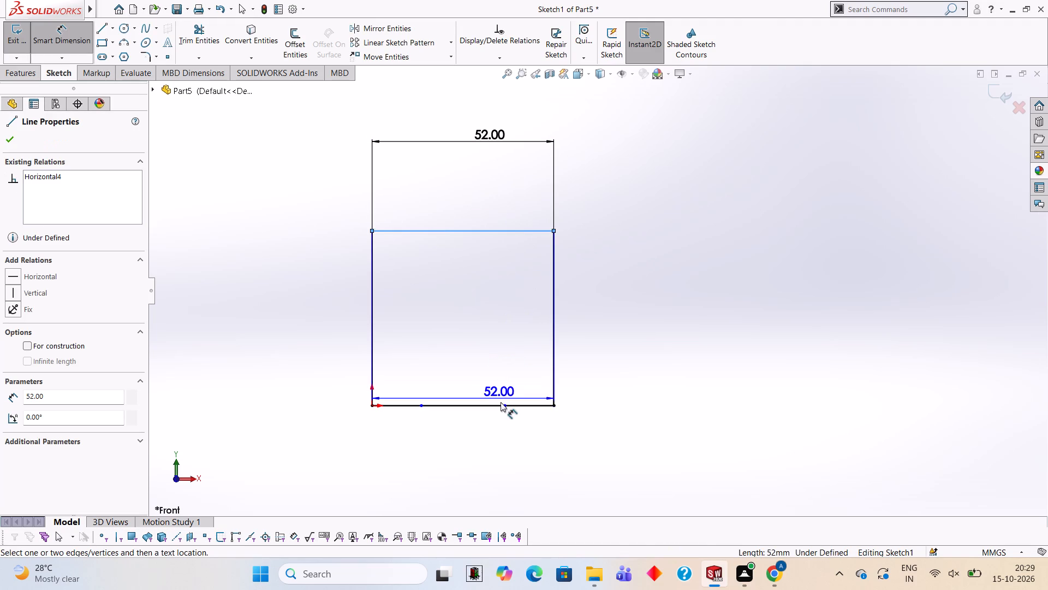
pyautogui.click(501, 404)
pyautogui.click(680, 320)
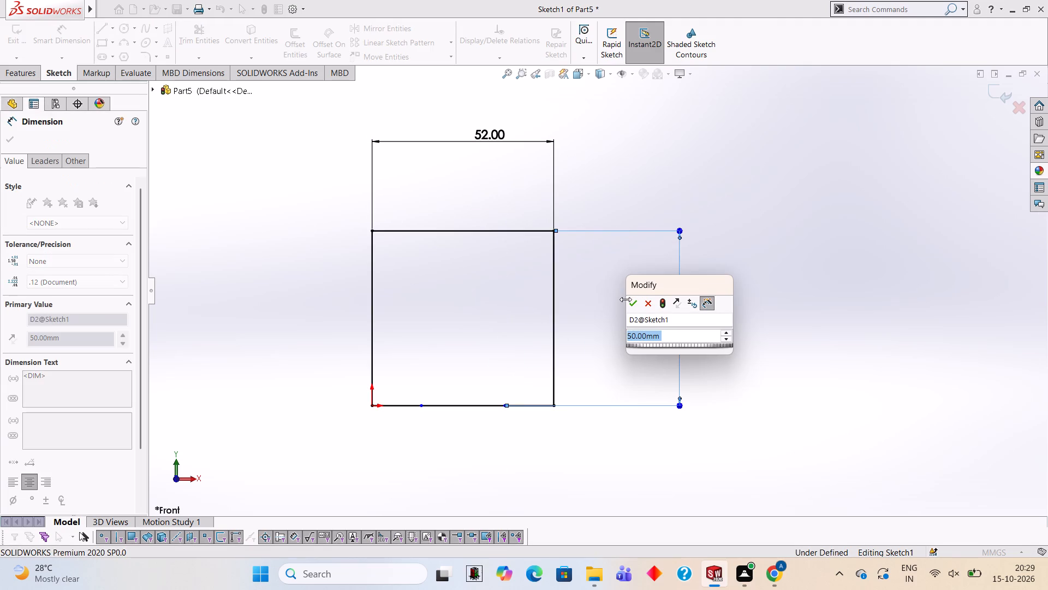
pyautogui.click(629, 302)
pyautogui.click(646, 190)
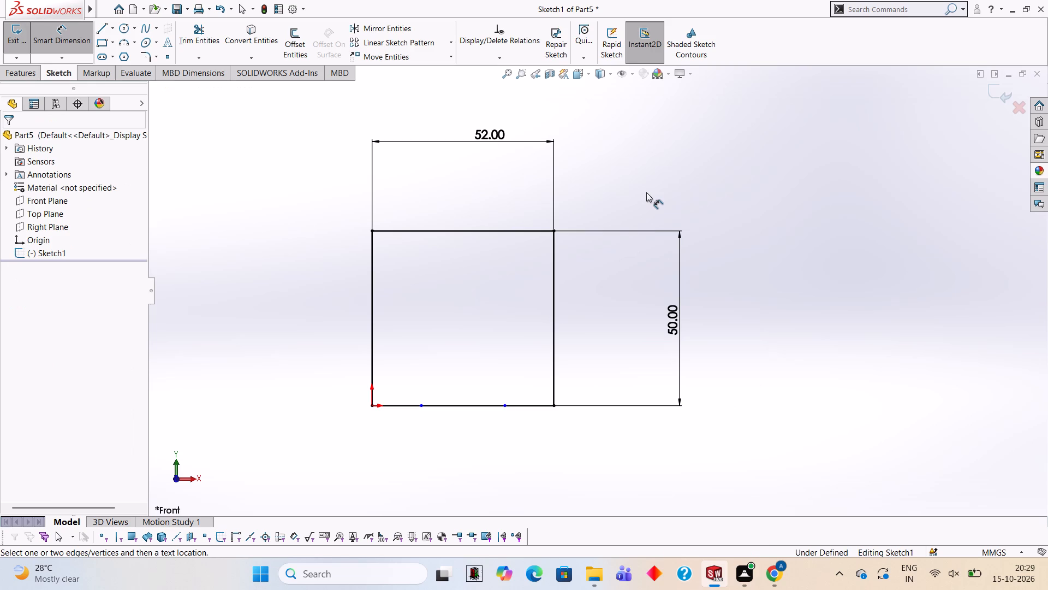
# Dimension the right segment of the profile's bottom edge, placing the dimension below it.
pyautogui.scroll(3, 534, 501)
pyautogui.scroll(-2, 528, 480)
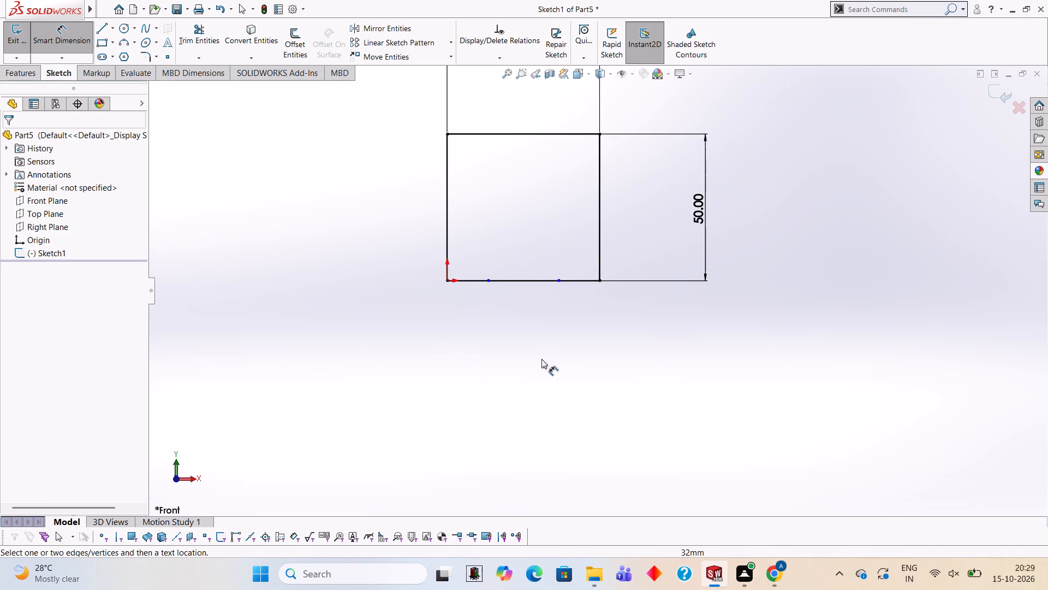
pyautogui.click(579, 280)
pyautogui.click(563, 338)
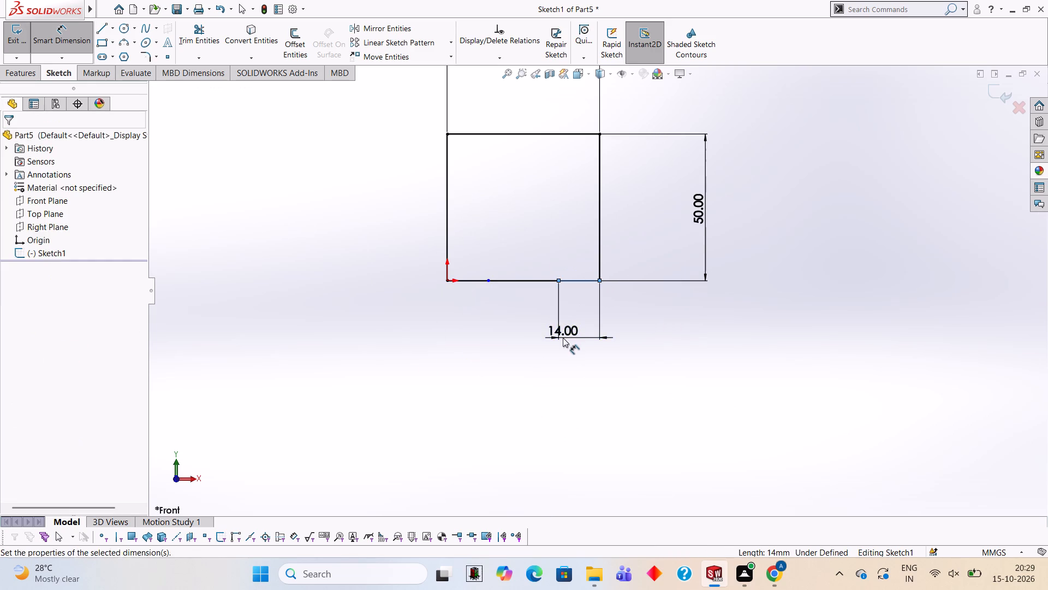
pyautogui.click(517, 321)
pyautogui.click(657, 342)
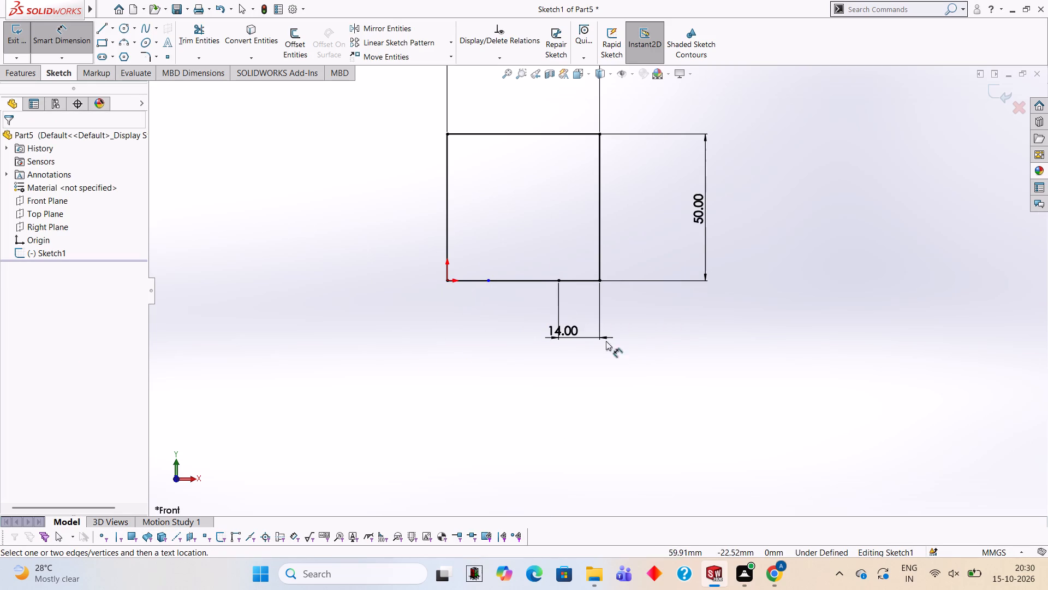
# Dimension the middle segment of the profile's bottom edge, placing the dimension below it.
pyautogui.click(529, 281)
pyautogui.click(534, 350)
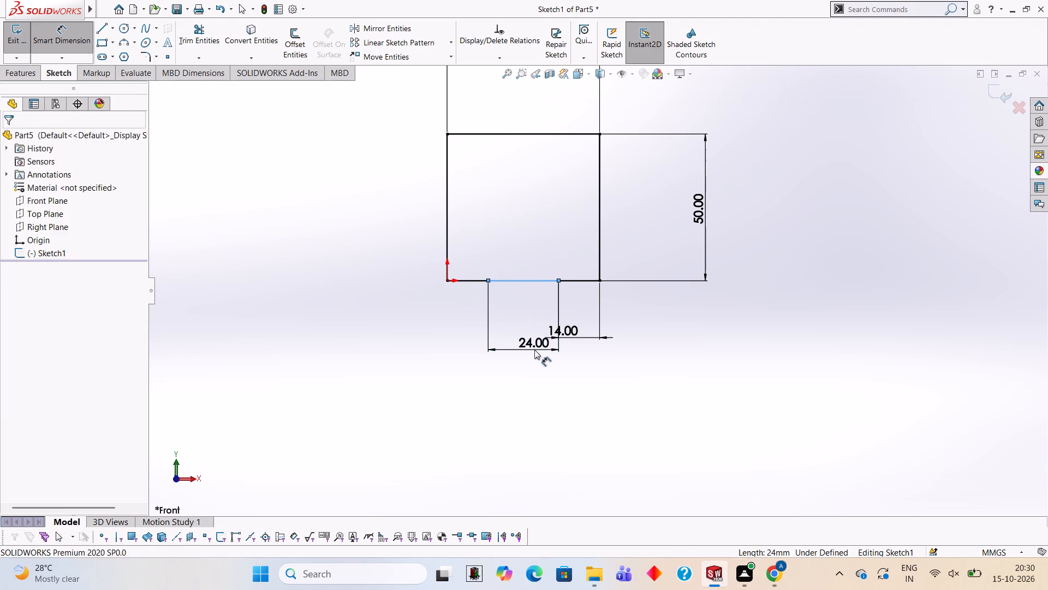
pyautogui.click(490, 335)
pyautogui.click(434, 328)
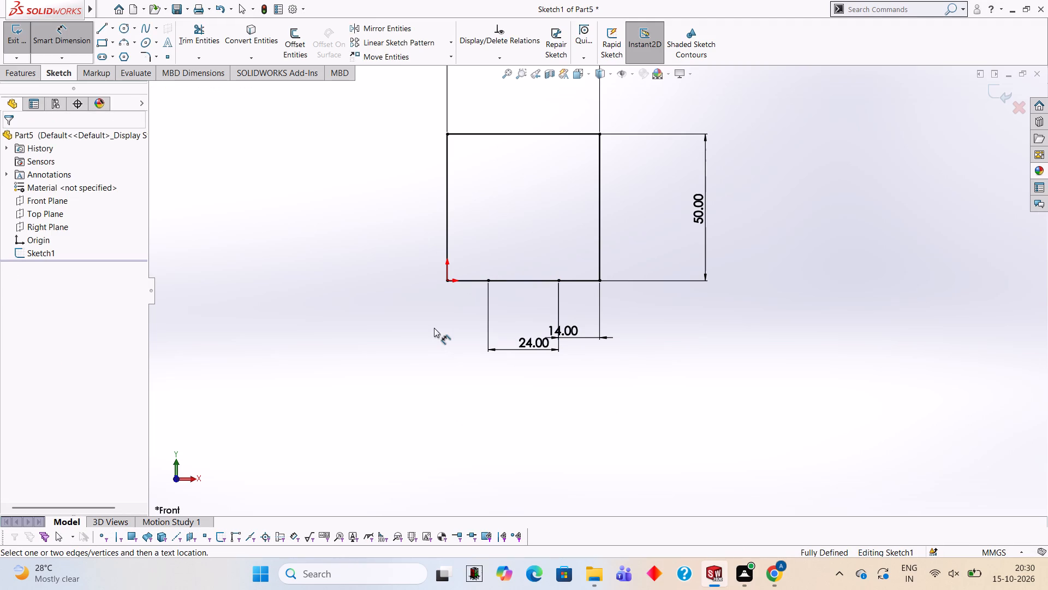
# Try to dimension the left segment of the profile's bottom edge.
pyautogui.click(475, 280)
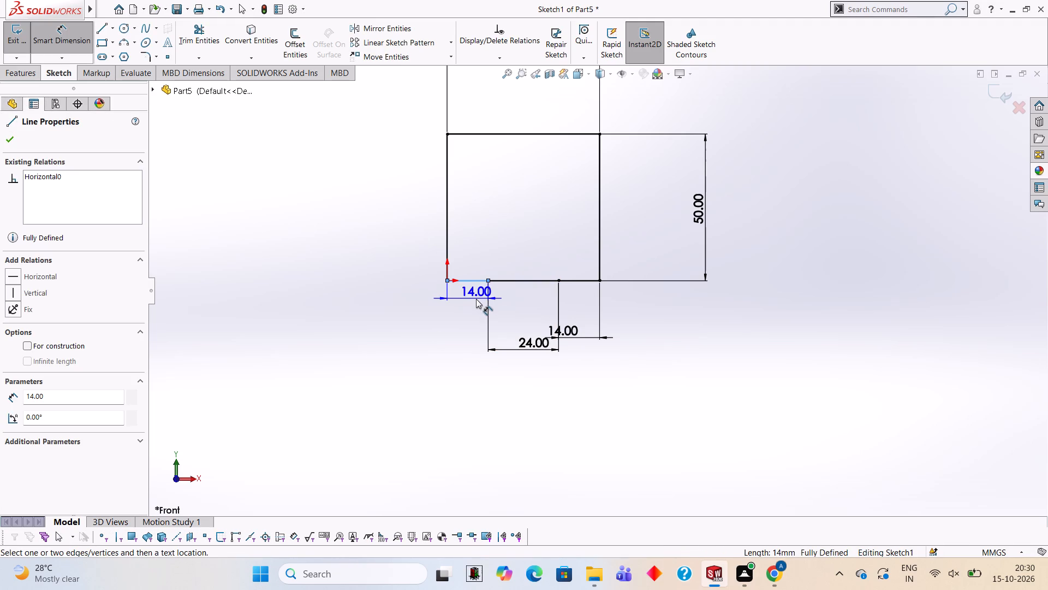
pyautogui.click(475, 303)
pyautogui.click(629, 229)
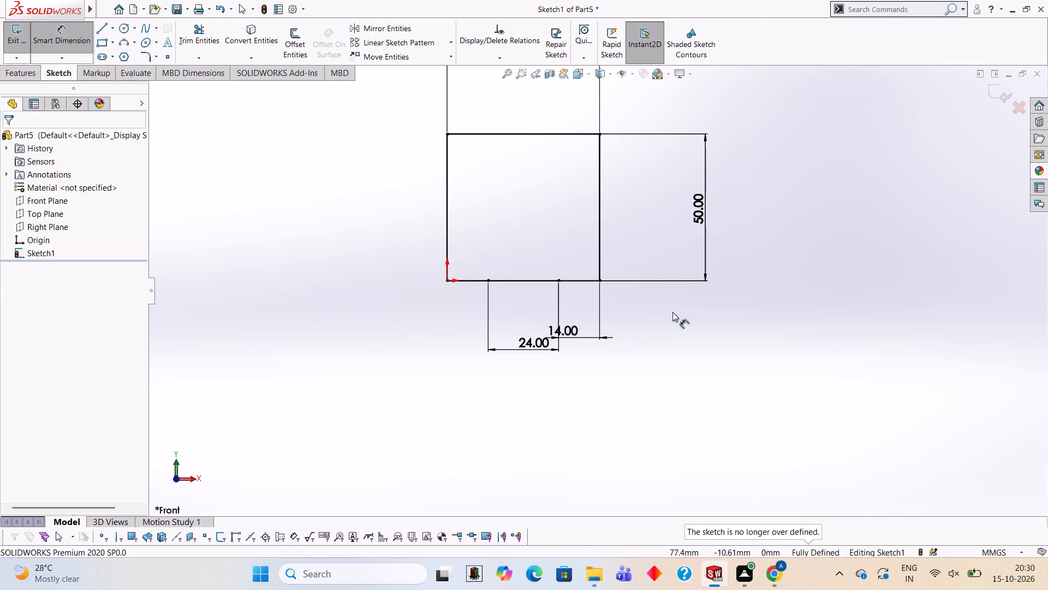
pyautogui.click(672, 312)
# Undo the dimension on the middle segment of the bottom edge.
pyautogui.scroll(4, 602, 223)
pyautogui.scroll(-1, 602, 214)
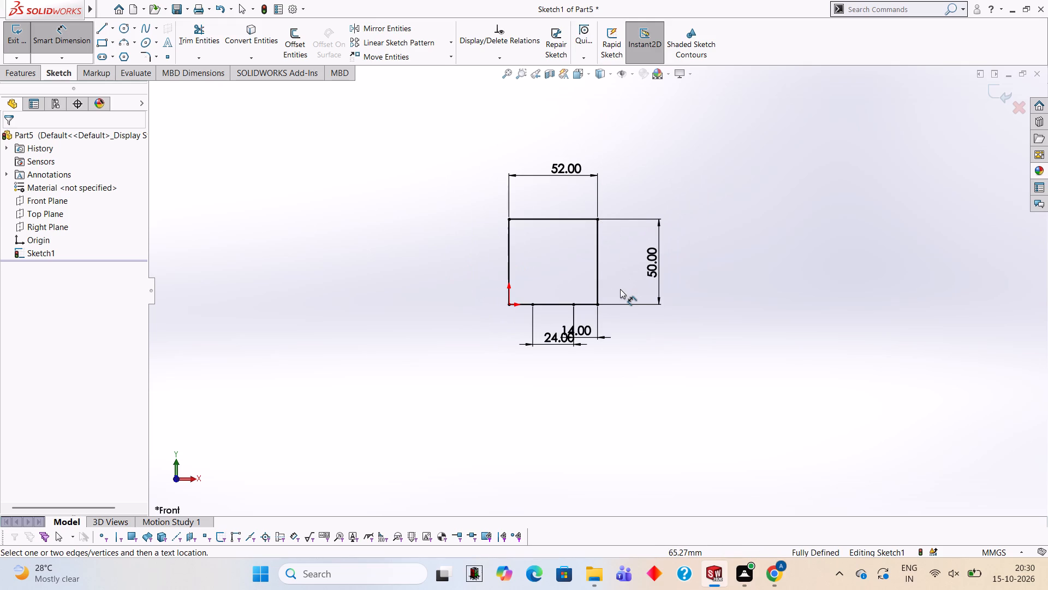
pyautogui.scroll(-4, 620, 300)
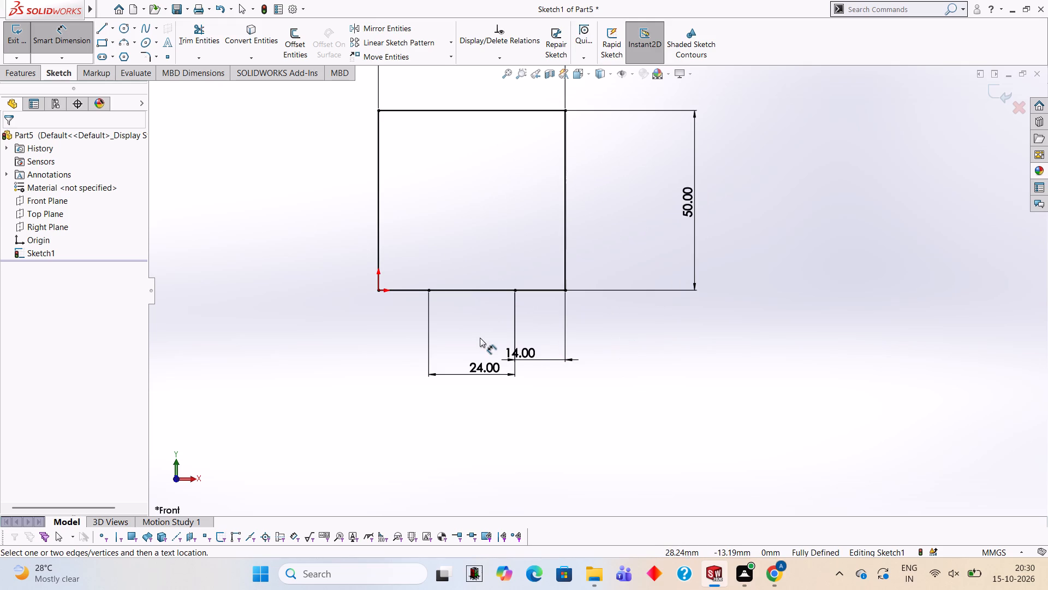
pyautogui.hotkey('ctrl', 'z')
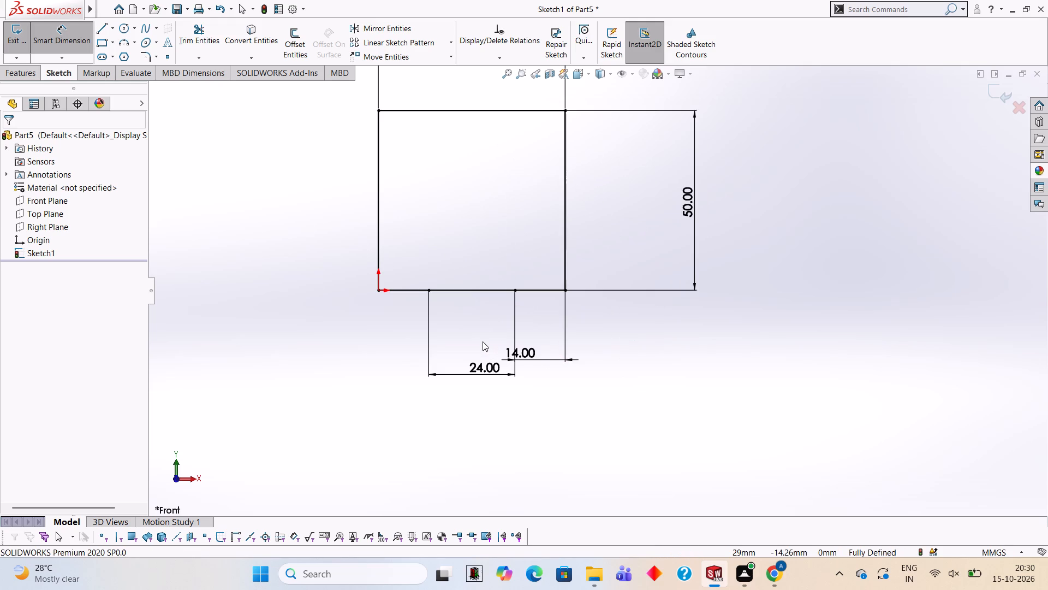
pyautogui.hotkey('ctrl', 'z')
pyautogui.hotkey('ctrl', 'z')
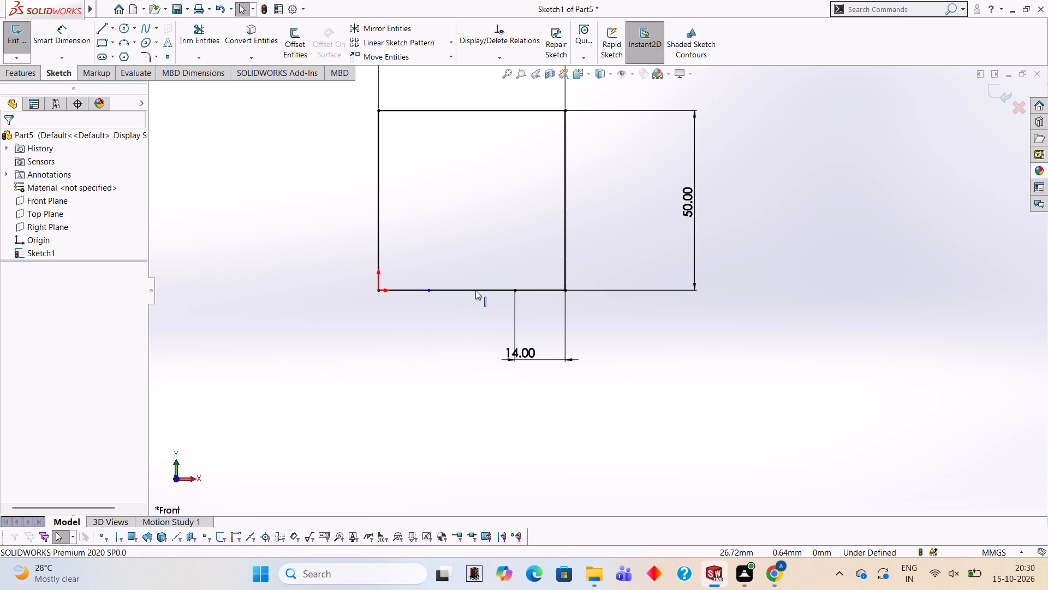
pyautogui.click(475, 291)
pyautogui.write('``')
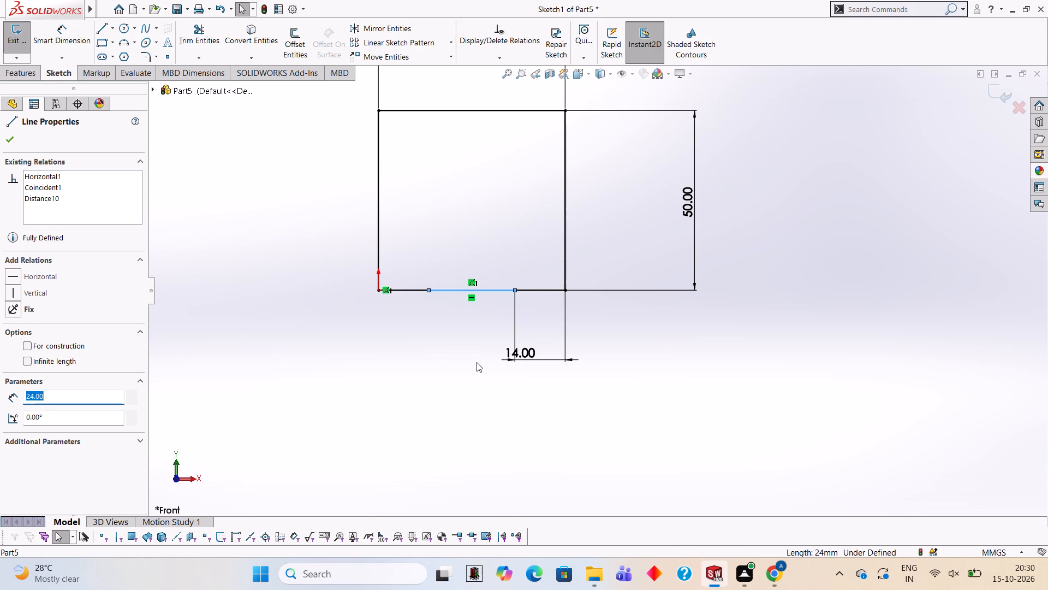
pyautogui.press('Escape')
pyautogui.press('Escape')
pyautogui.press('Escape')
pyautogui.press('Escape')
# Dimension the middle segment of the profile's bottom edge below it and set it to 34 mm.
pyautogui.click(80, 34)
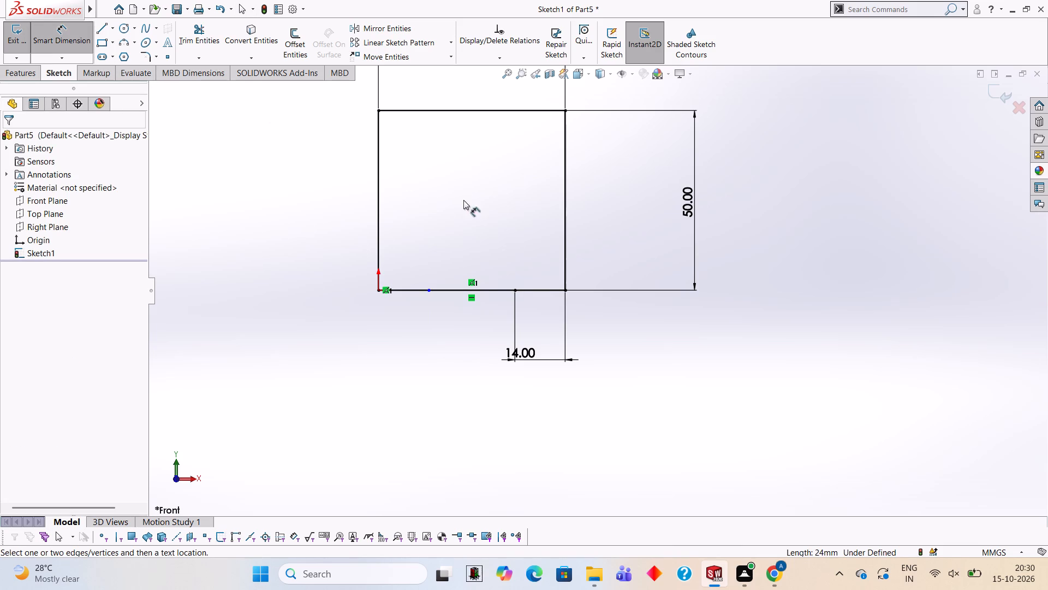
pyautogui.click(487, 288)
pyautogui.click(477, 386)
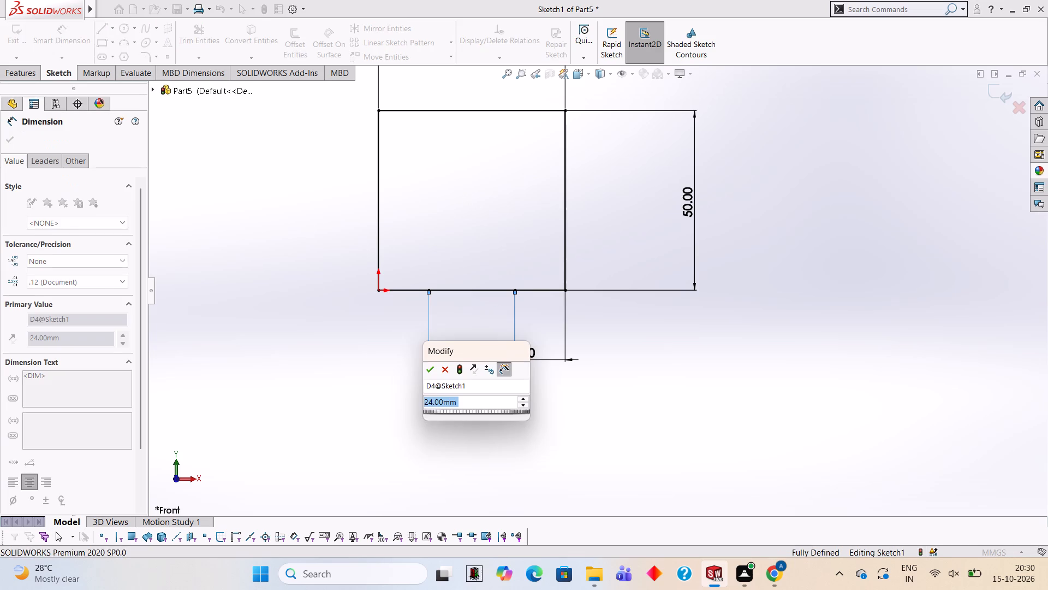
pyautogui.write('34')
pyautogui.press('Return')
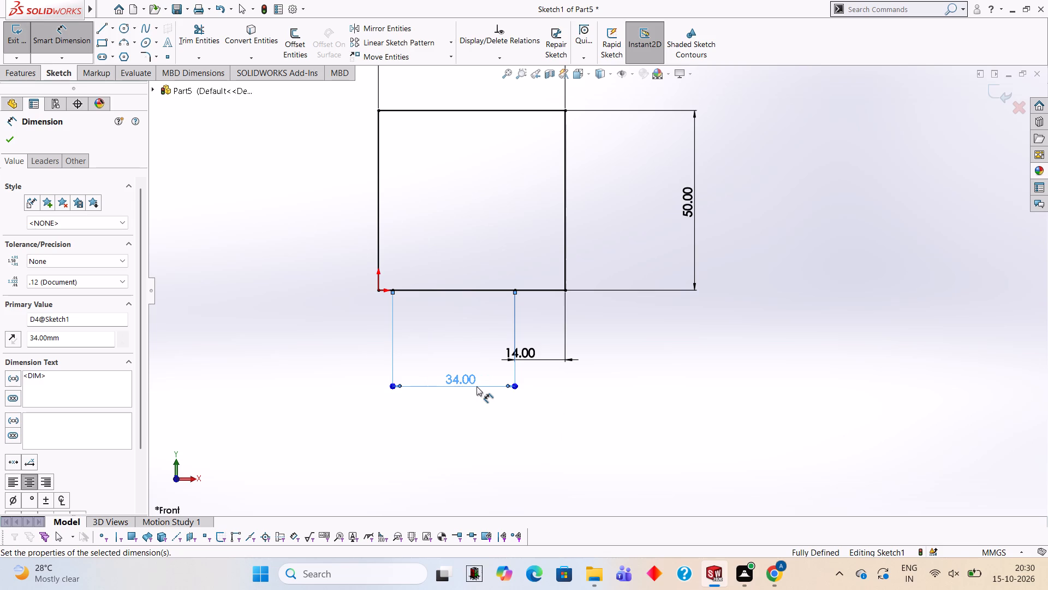
# Undo the dimensions and profile lines back to the first 14 mm horizontal line at the origin.
pyautogui.hotkey('ctrl', 'z')
pyautogui.hotkey('ctrl', 'z')
pyautogui.hotkey('ctrl', 'z')
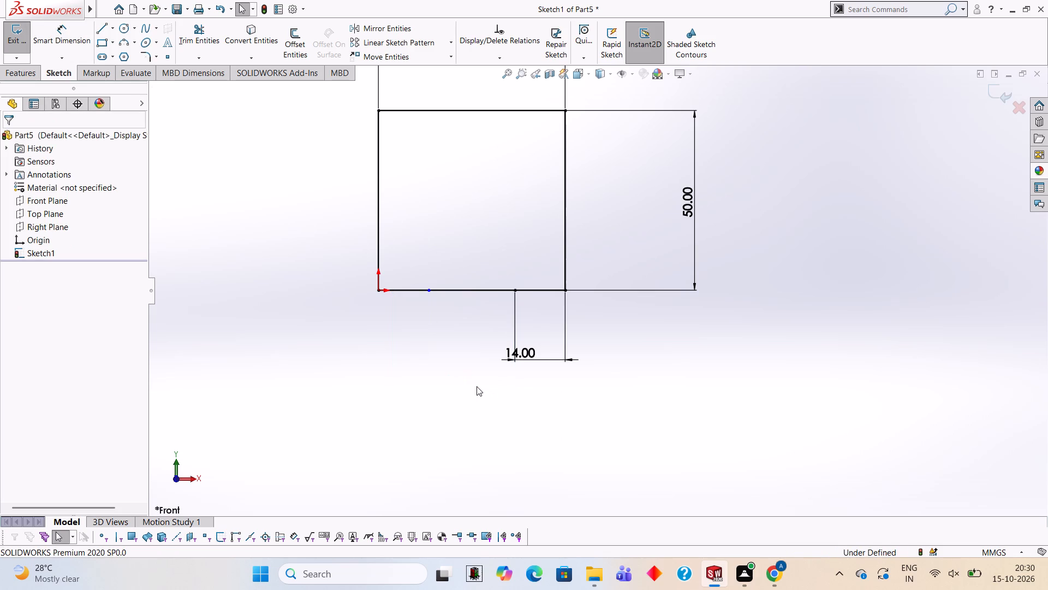
pyautogui.hotkey('ctrl', 'z')
pyautogui.hotkey('ctrl', 'z')
pyautogui.hotkey('ctrl', 'z')
pyautogui.hotkey('ctrl', 'z')
pyautogui.hotkey('ctrl', 'z')
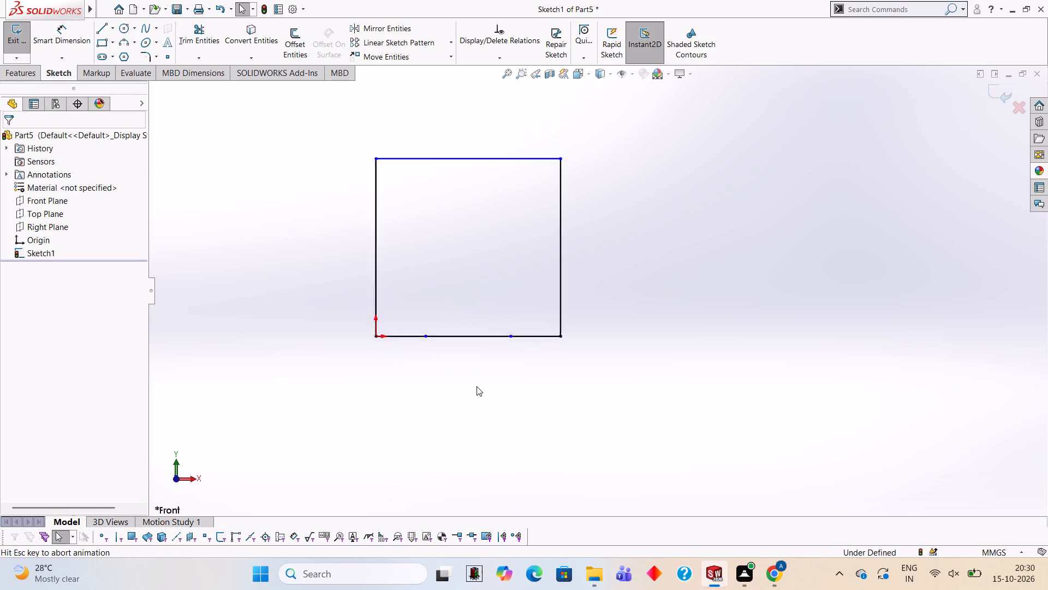
pyautogui.hotkey('ctrl', 'z')
pyautogui.hotkey('ctrl', 'z')
pyautogui.hotkey('ctrl', 'z')
pyautogui.hotkey('ctrl', 'z')
pyautogui.hotkey('ctrl', 'z')
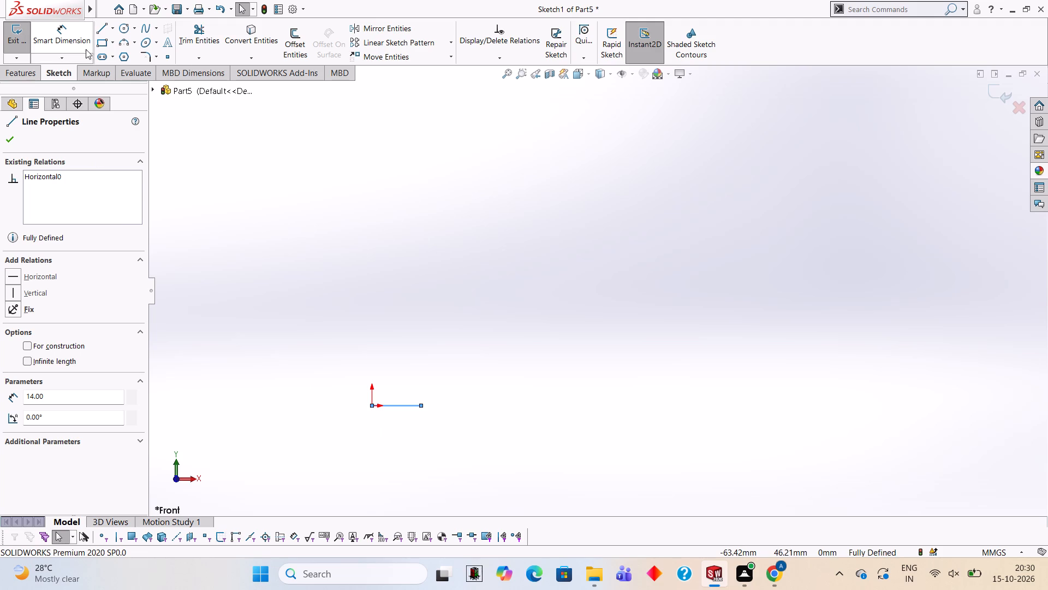
# Continue the bottom edge from the end of the 14 mm line with horizontal segments of 34 mm and 14 mm.
pyautogui.click(102, 25)
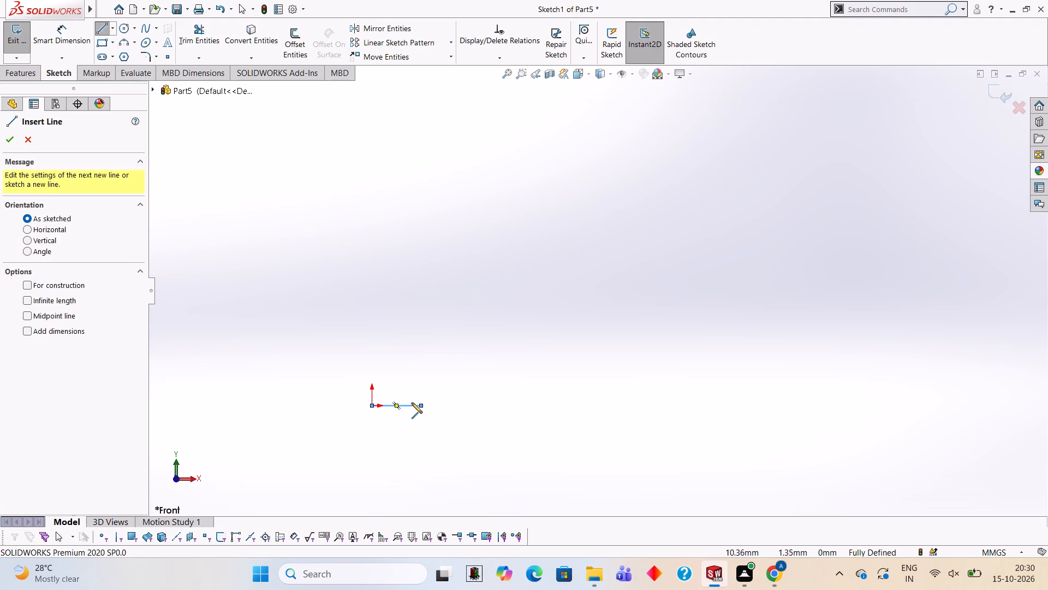
pyautogui.click(418, 404)
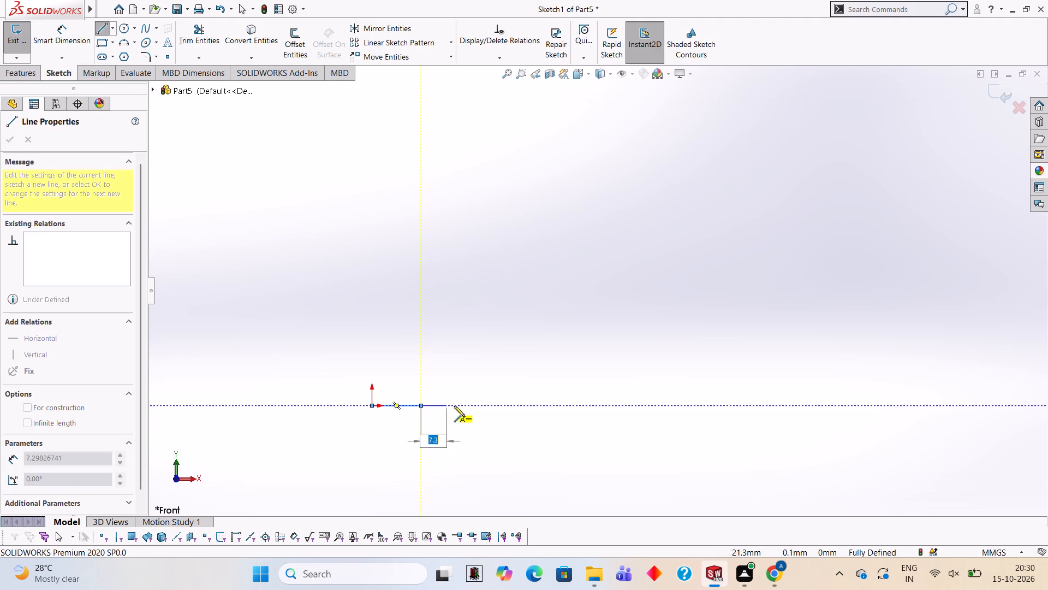
pyautogui.write('34')
pyautogui.press('Return')
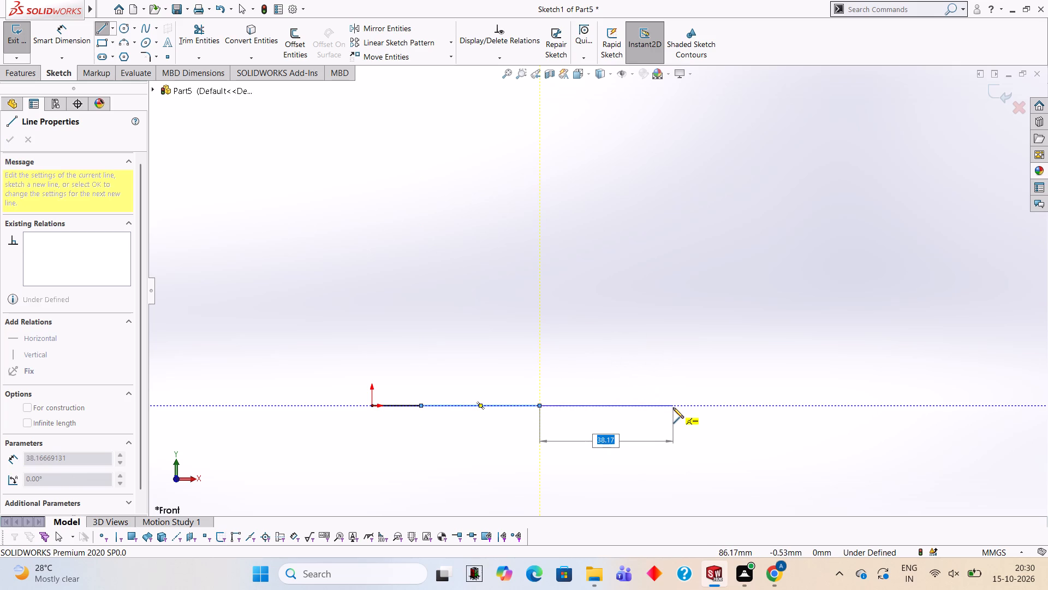
pyautogui.write('14')
pyautogui.press('Return')
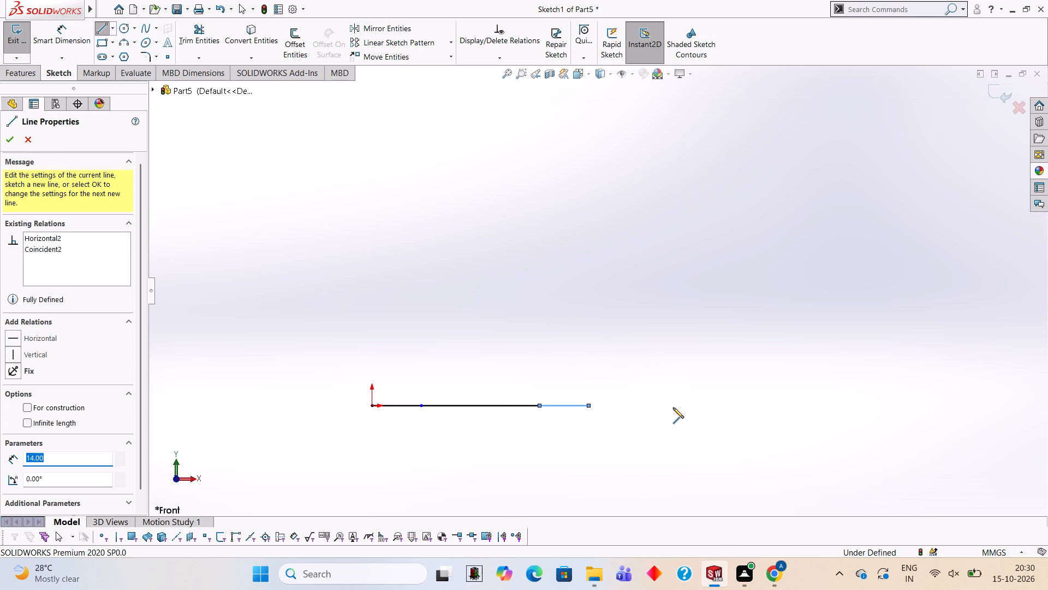
pyautogui.press('Escape')
pyautogui.press('Escape')
pyautogui.press('Escape')
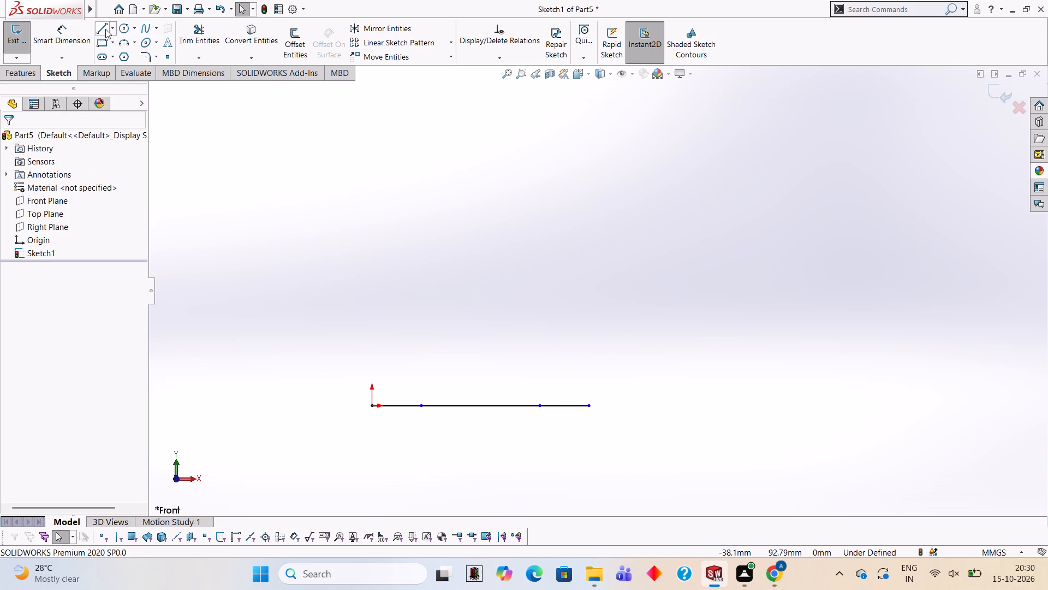
# Draw a 50 mm vertical line up from the origin, a 62 mm top line and a vertical line closing the rectangular profile.
pyautogui.click(105, 29)
pyautogui.click(372, 404)
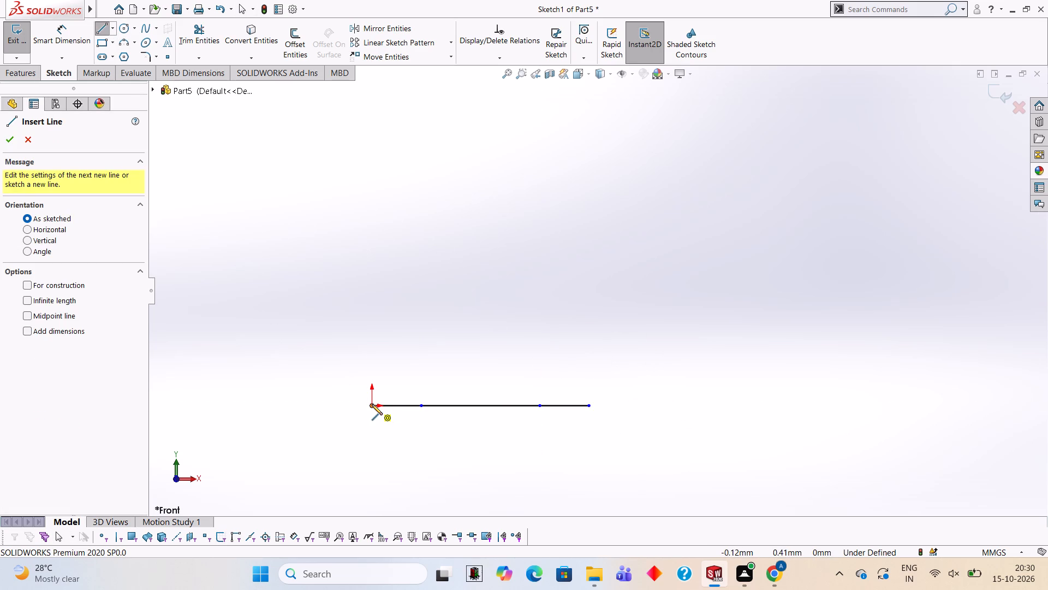
pyautogui.write('50')
pyautogui.press('Return')
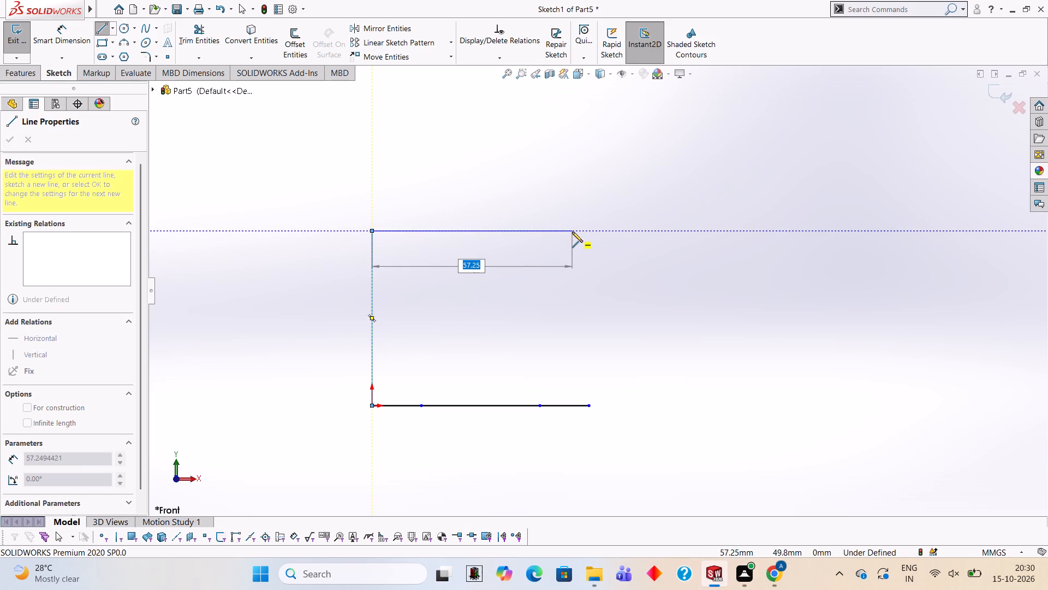
pyautogui.click(588, 229)
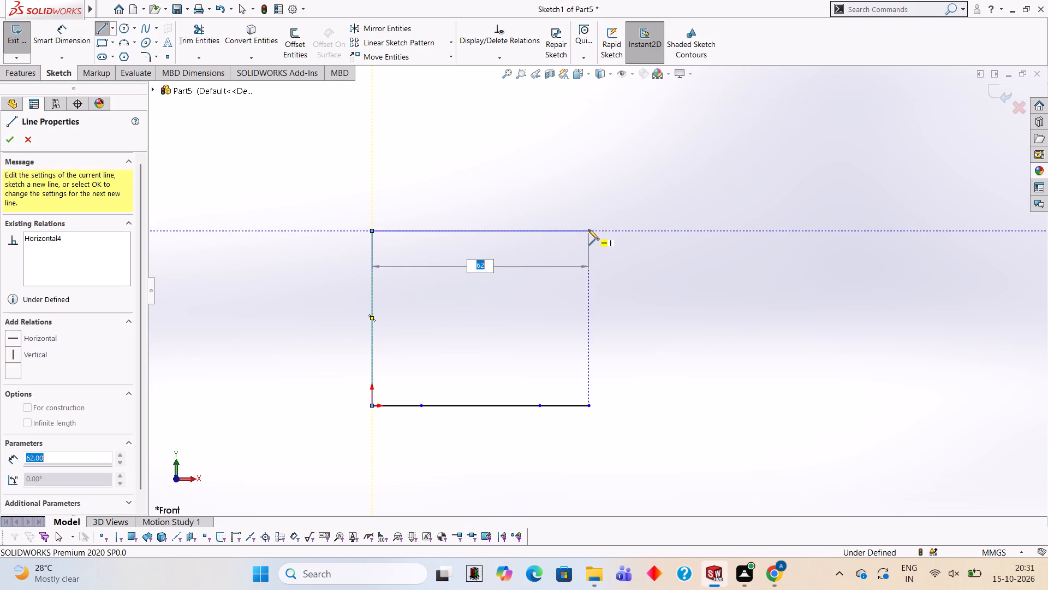
pyautogui.click(588, 403)
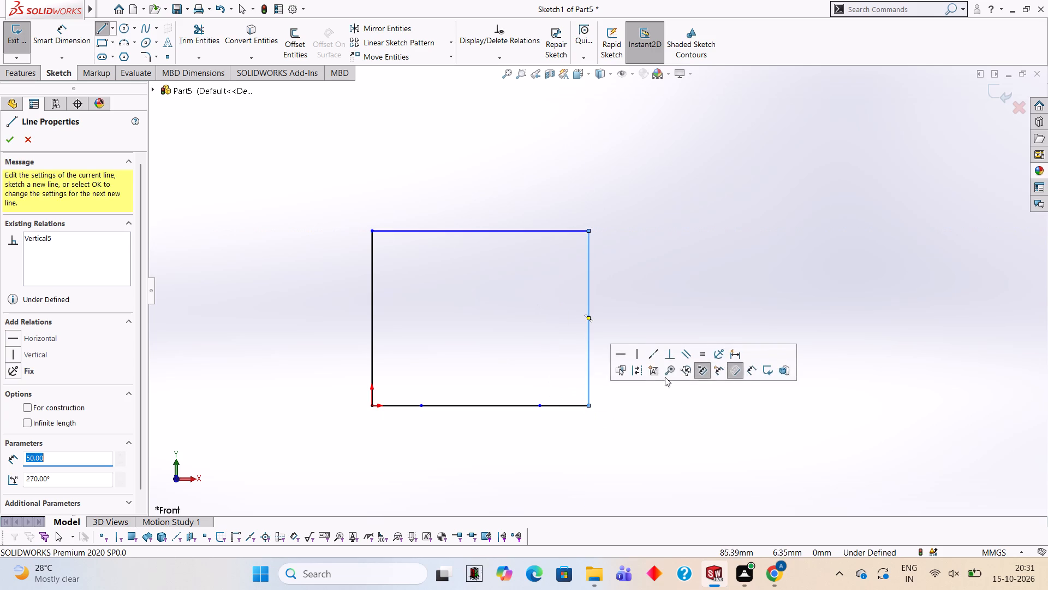
pyautogui.press('Escape')
pyautogui.press('Escape')
pyautogui.press('Escape')
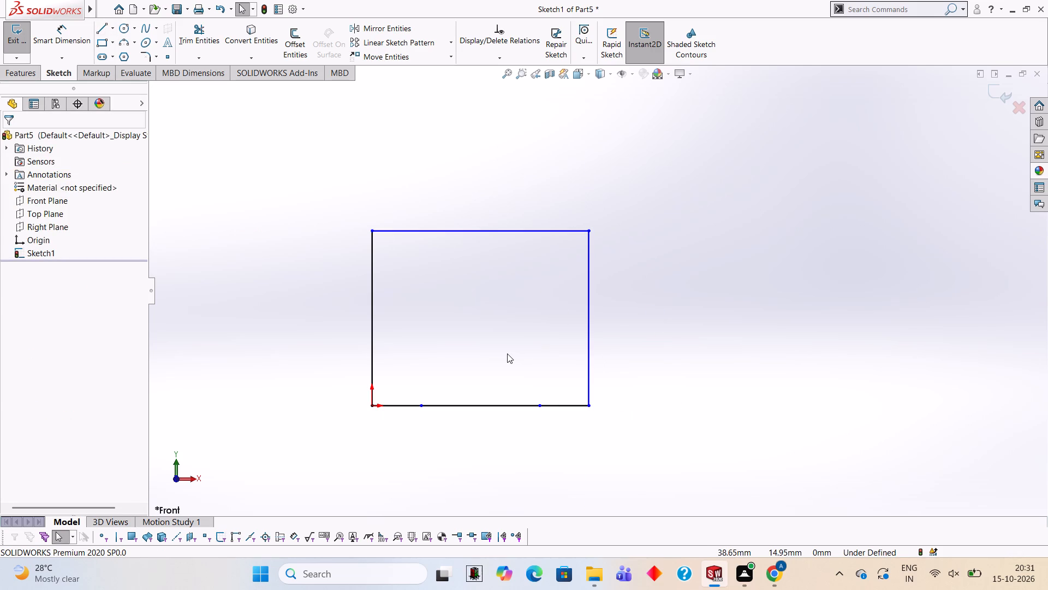
# Extrude the rectangular profile as a blind boss 12 mm deep from the sketch plane.
pyautogui.click(29, 80)
pyautogui.click(17, 50)
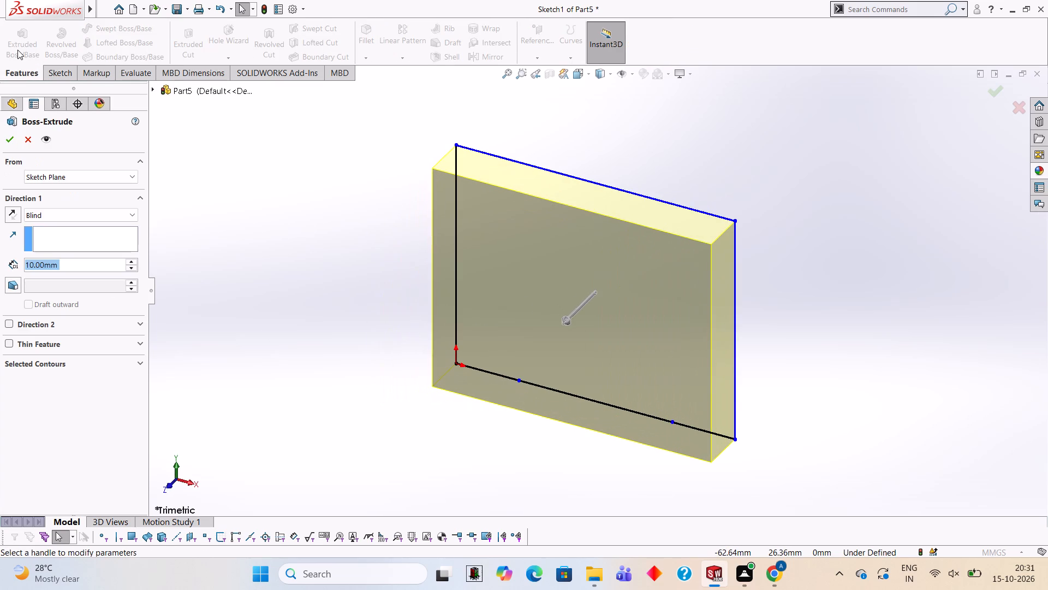
pyautogui.write('12')
pyautogui.press('Return')
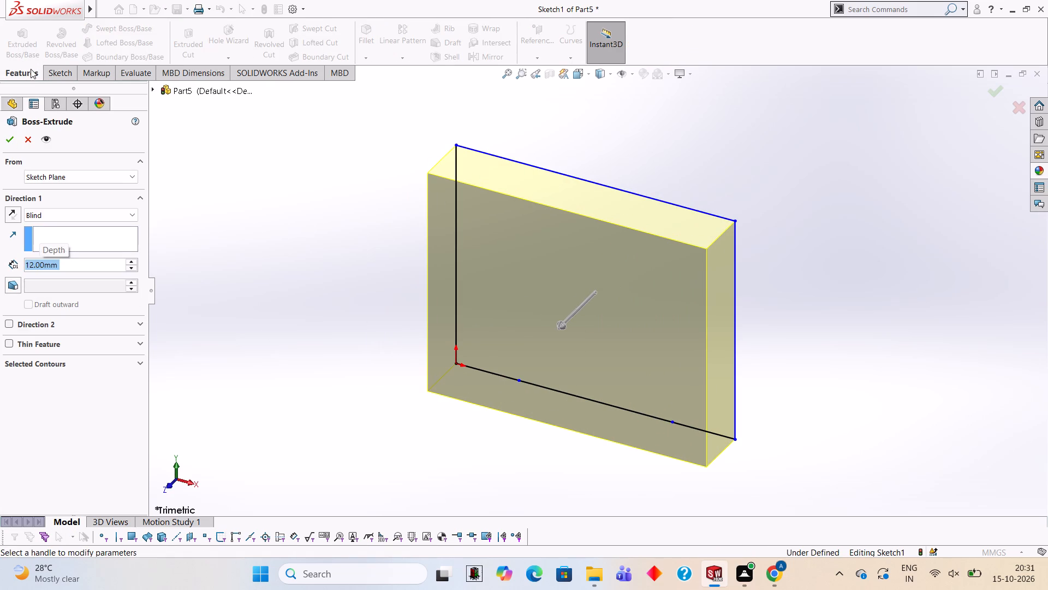
pyautogui.click(15, 137)
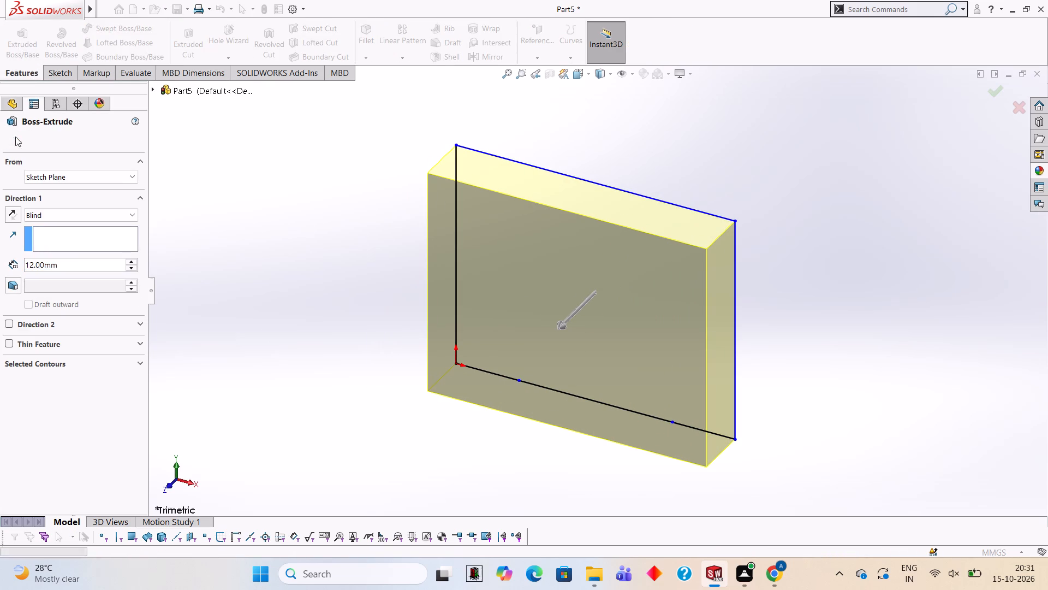
pyautogui.click(266, 239)
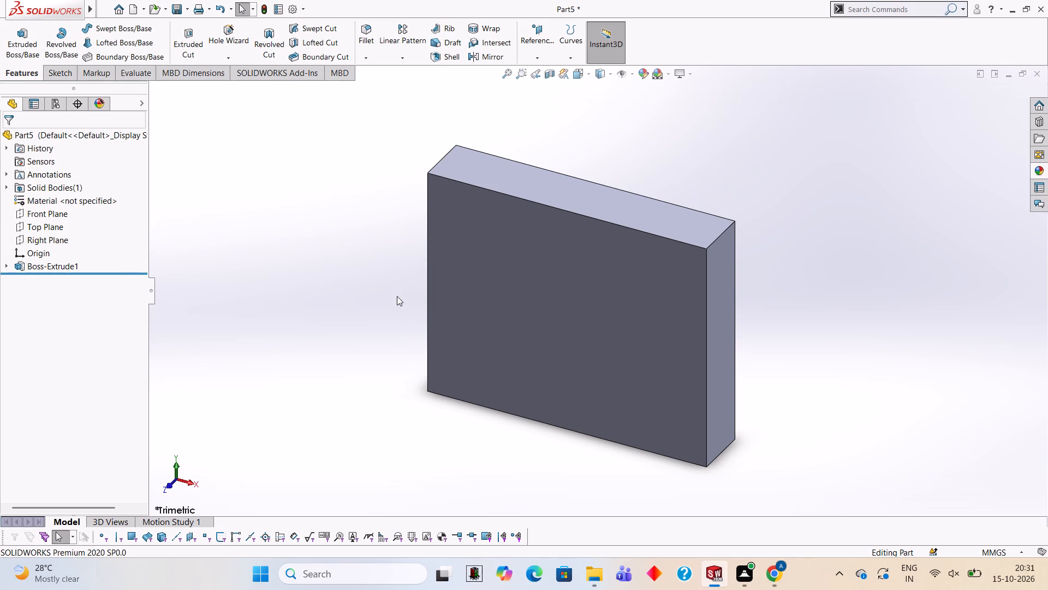
# Start a new sketch on the block's narrow end face opposite the origin and view it face-on.
pyautogui.moveTo(611, 371); pyautogui.dragTo(628, 231, button='middle')
pyautogui.moveTo(646, 397); pyautogui.dragTo(645, 399, button='middle')
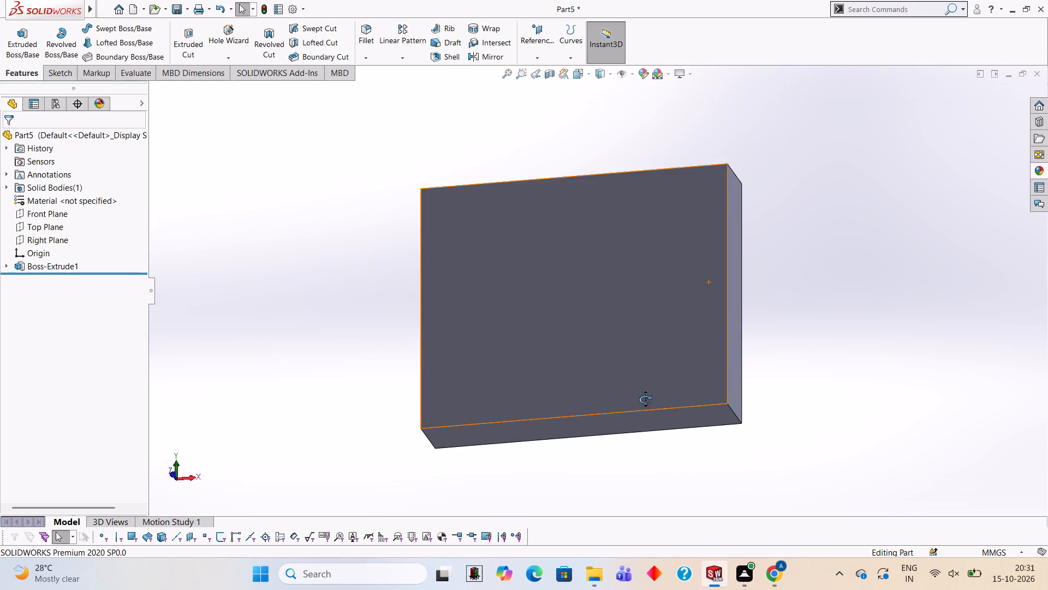
pyautogui.moveTo(645, 399); pyautogui.dragTo(594, 318, button='middle')
pyautogui.moveTo(839, 238); pyautogui.dragTo(783, 451, button='middle')
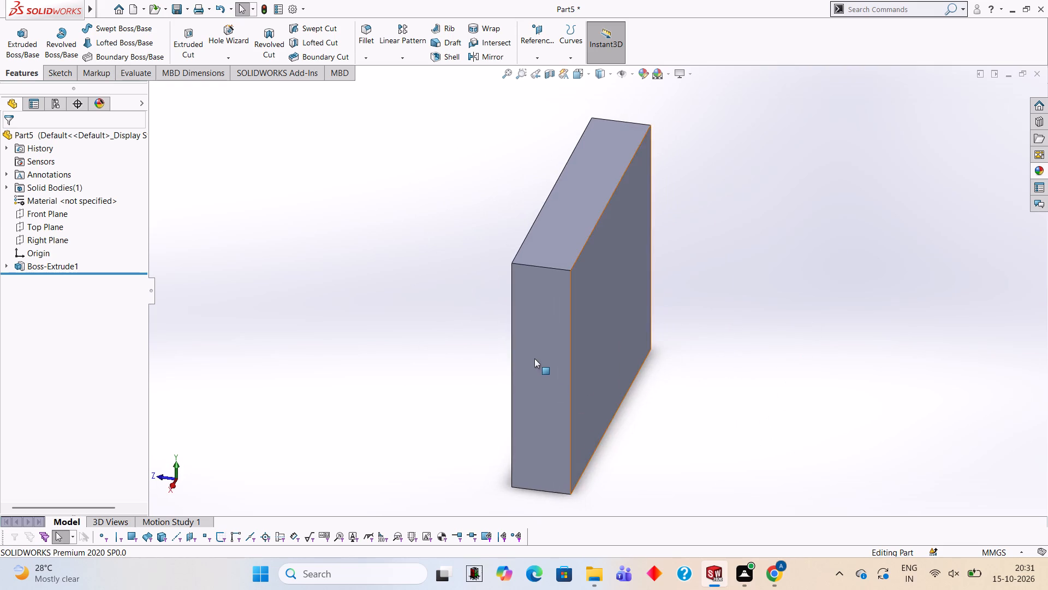
pyautogui.click(534, 358)
pyautogui.click(582, 327)
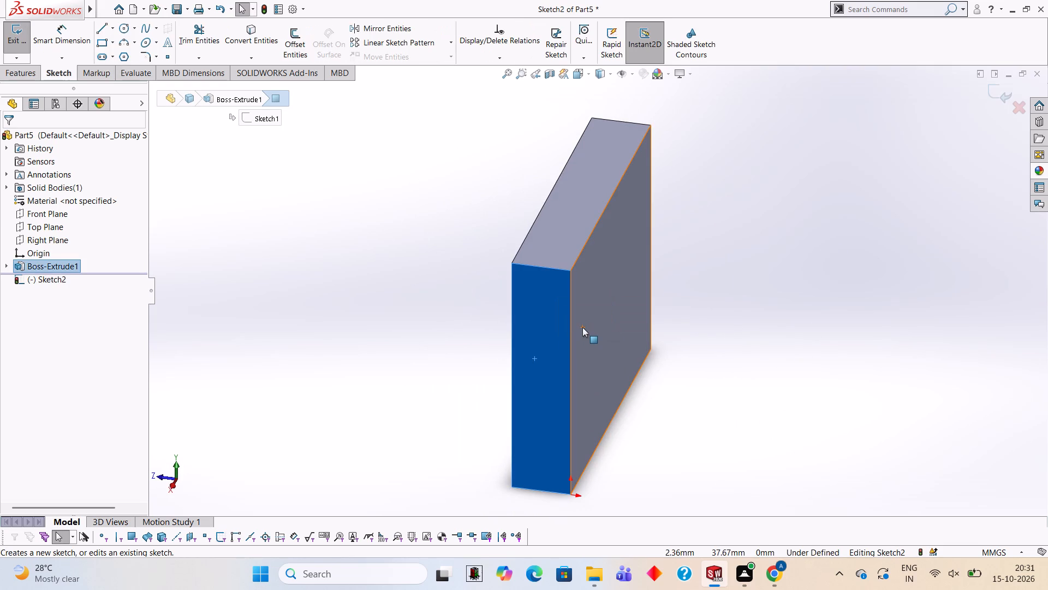
pyautogui.hotkey('ctrl', '8')
pyautogui.scroll(2, 705, 327)
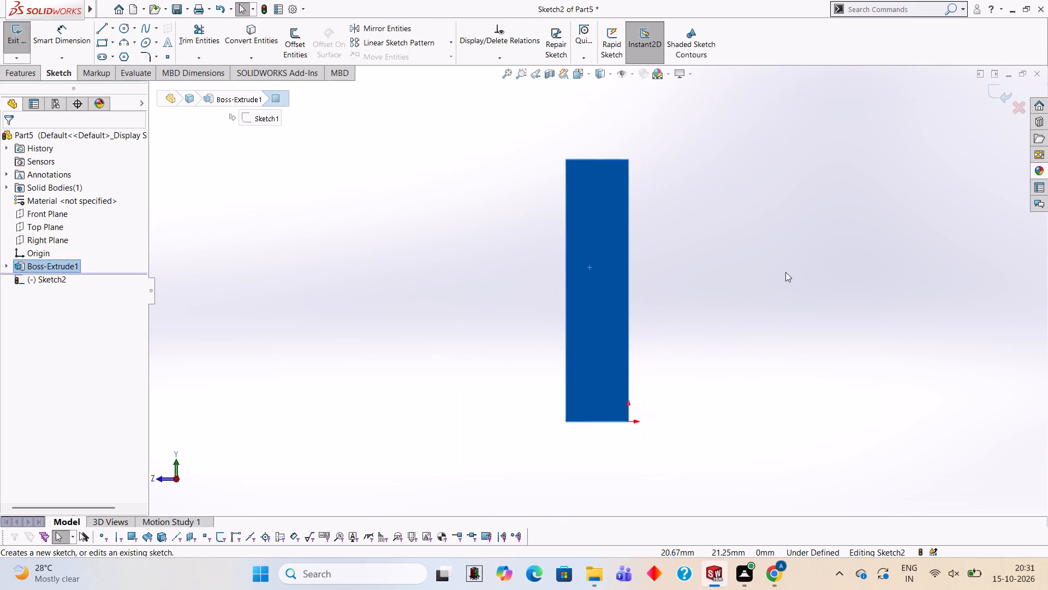
pyautogui.scroll(-1, 832, 214)
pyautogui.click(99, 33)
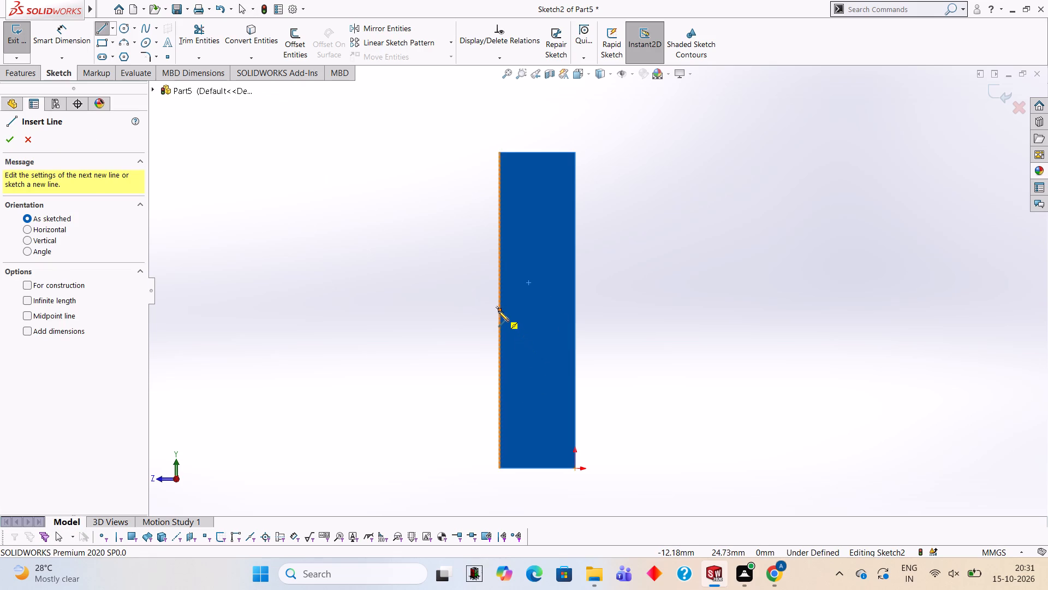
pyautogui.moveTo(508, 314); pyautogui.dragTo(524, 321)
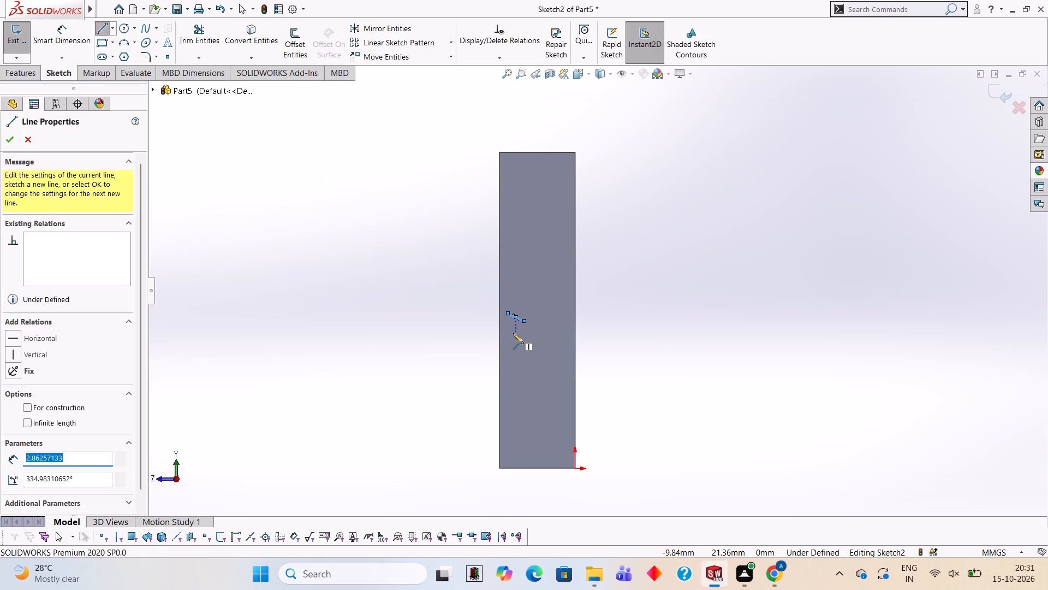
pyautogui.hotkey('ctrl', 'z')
# Draw a 40 mm horizontal line from the midpoint of the end face's front vertical edge, across the face and beyond its rear edge.
pyautogui.click(97, 30)
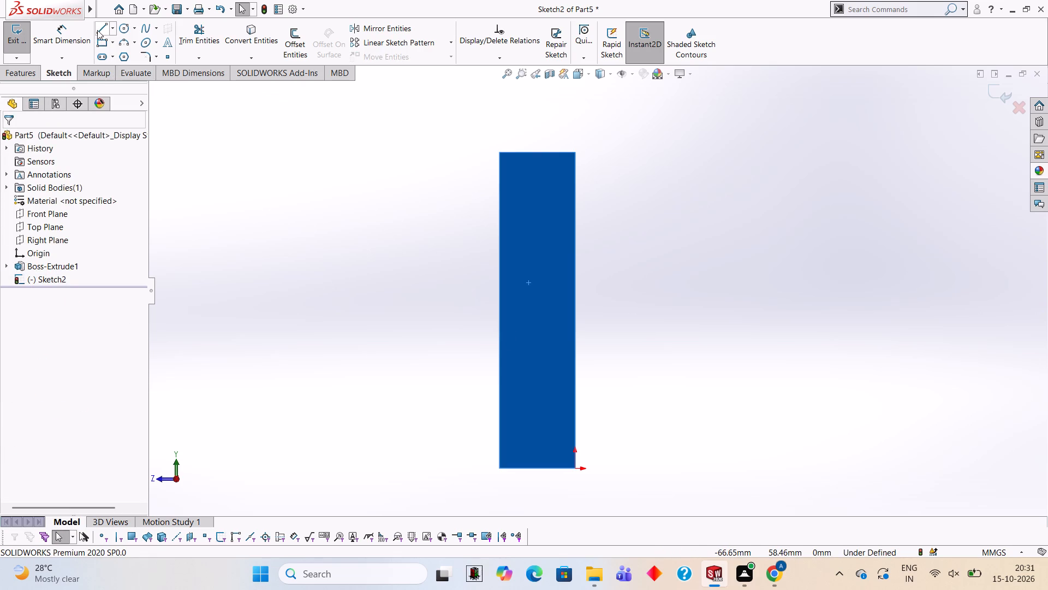
pyautogui.click(498, 309)
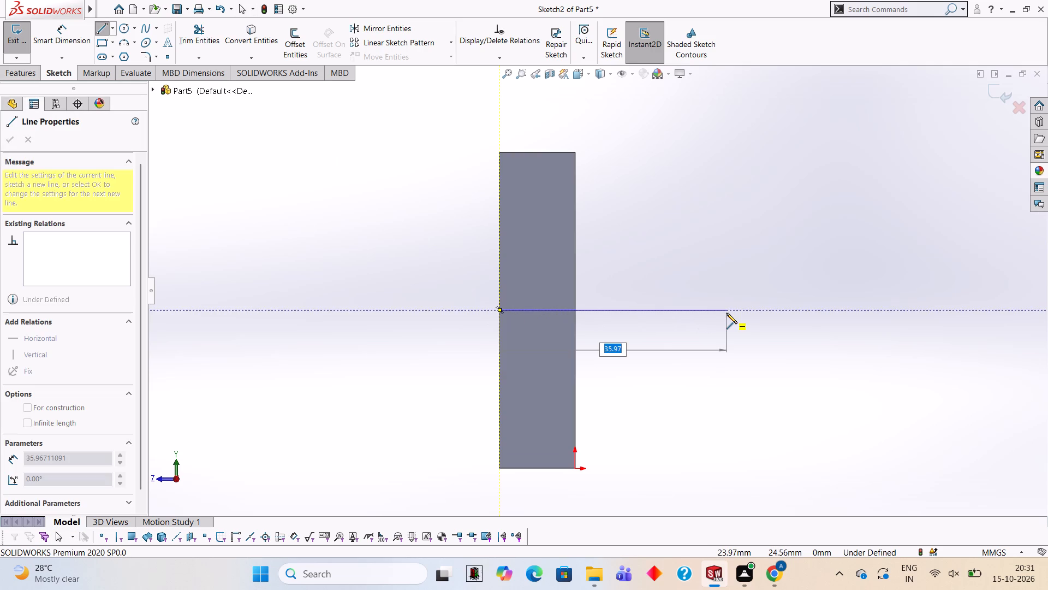
pyautogui.write('40')
pyautogui.press('Return')
pyautogui.press('Escape')
pyautogui.press('Escape')
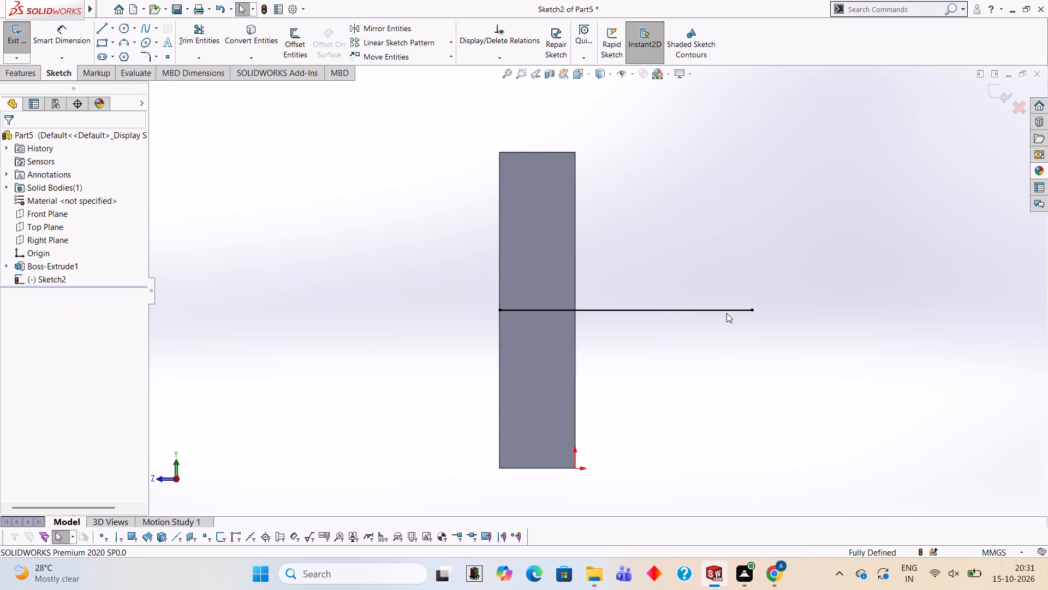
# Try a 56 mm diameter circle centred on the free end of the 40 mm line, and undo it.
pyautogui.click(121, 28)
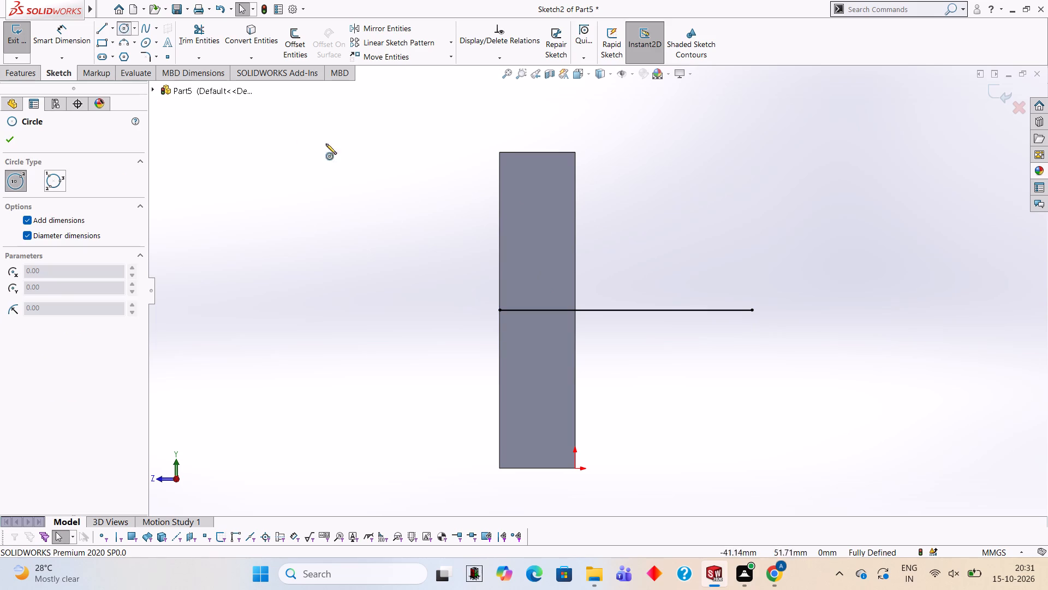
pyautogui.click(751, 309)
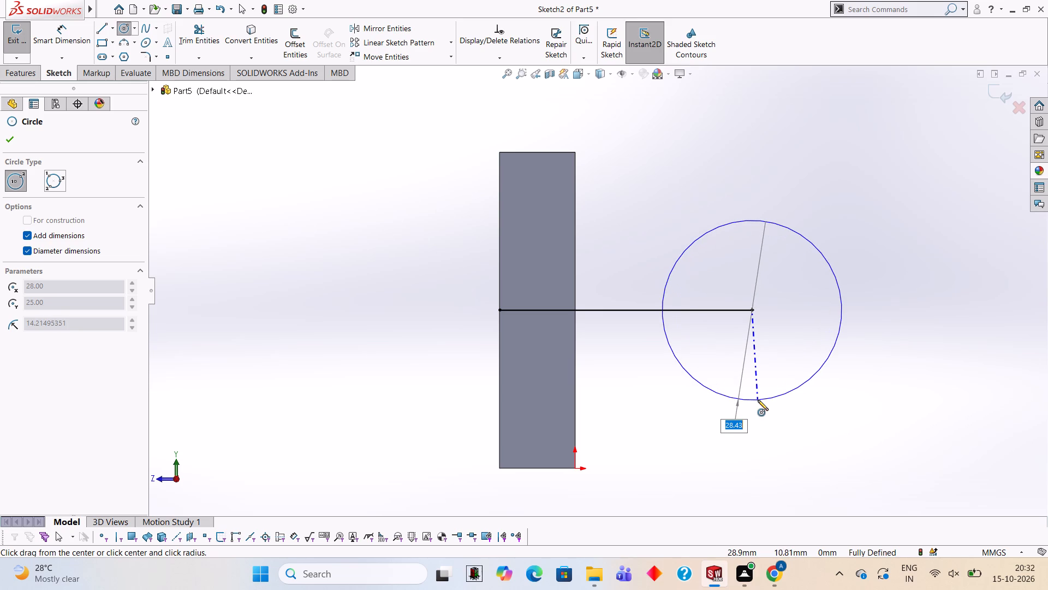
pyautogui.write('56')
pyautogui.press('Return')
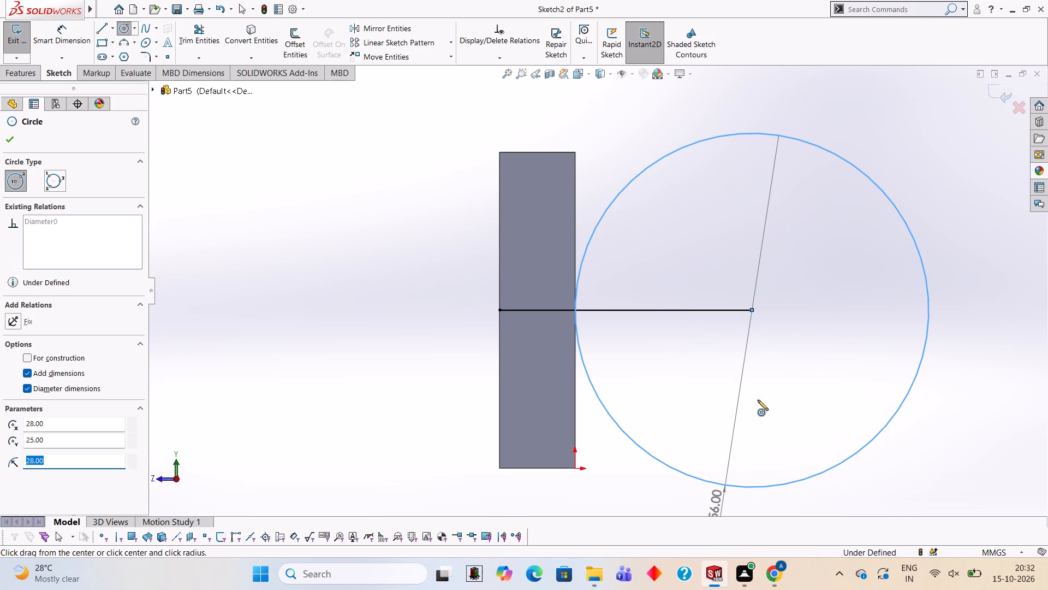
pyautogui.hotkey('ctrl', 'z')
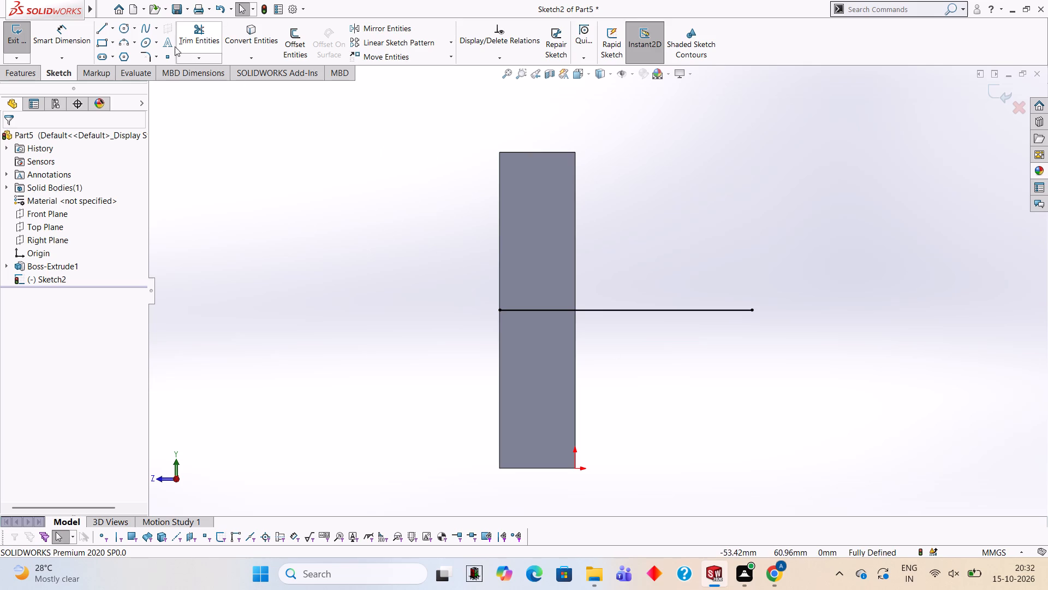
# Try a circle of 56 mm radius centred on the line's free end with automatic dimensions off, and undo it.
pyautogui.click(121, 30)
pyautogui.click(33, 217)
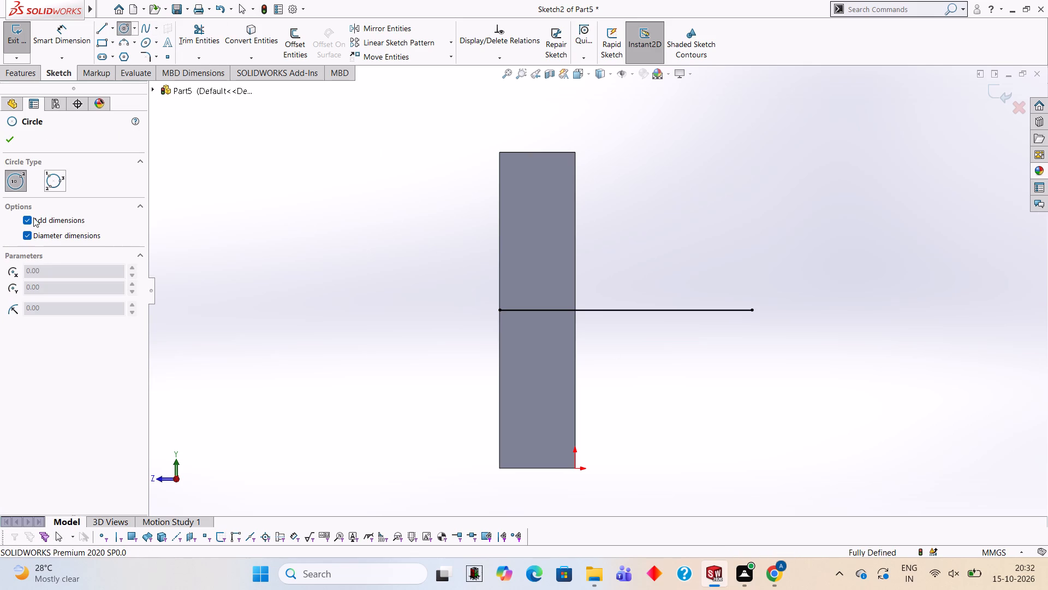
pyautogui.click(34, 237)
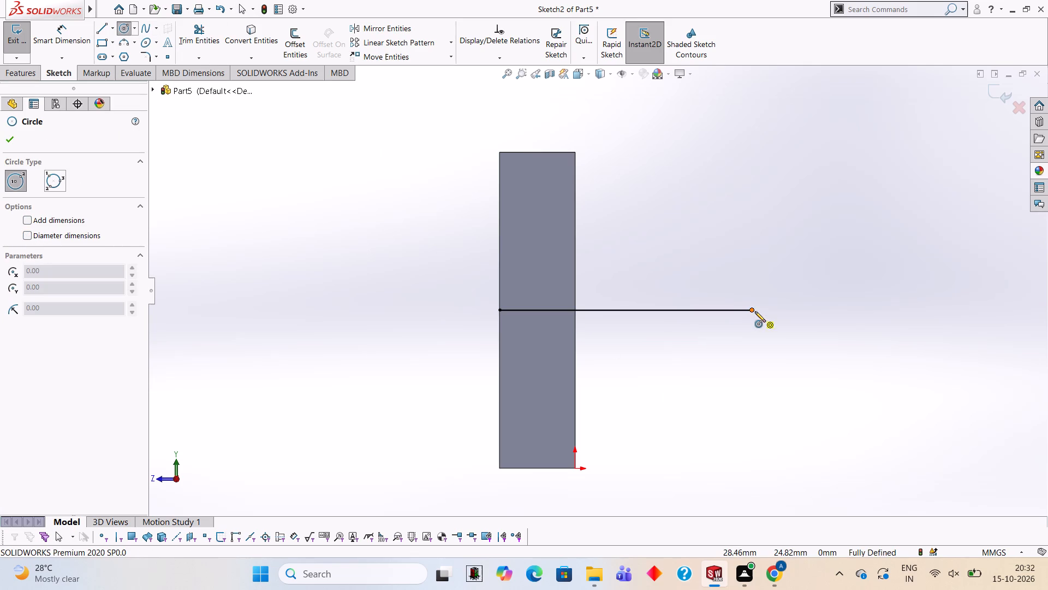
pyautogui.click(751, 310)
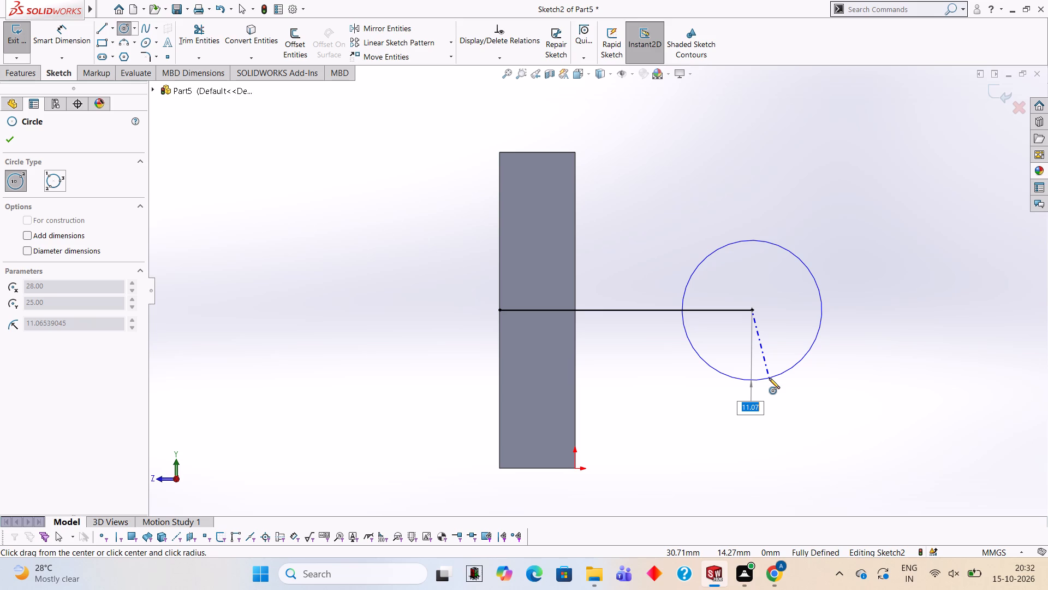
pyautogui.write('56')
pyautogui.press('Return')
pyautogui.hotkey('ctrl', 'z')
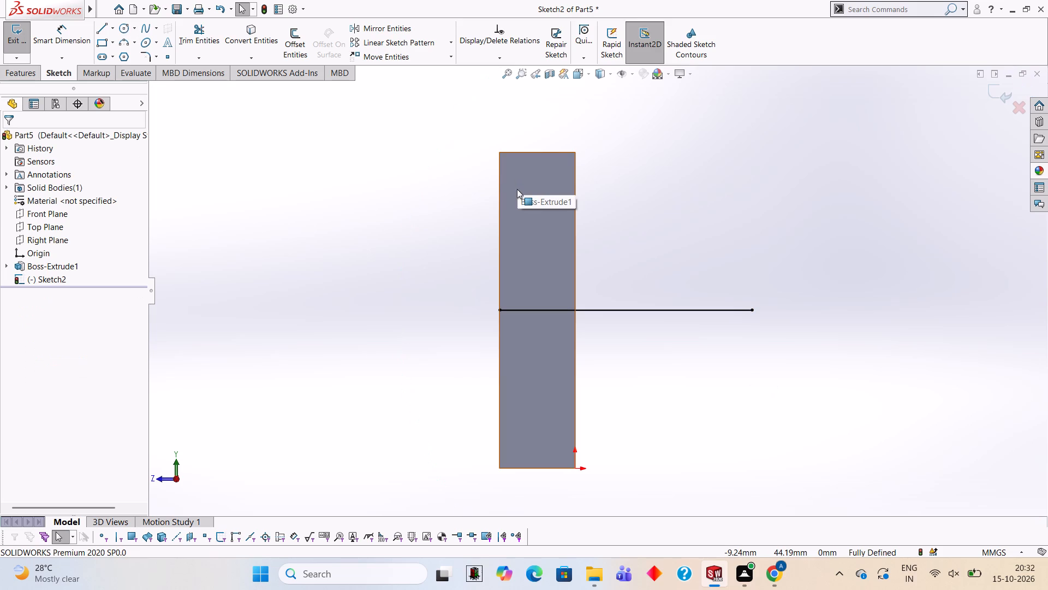
# Draw a 56 mm diameter circle centred on the free end of the 40 mm line, with automatic diameter dimensioning enabled.
pyautogui.click(125, 26)
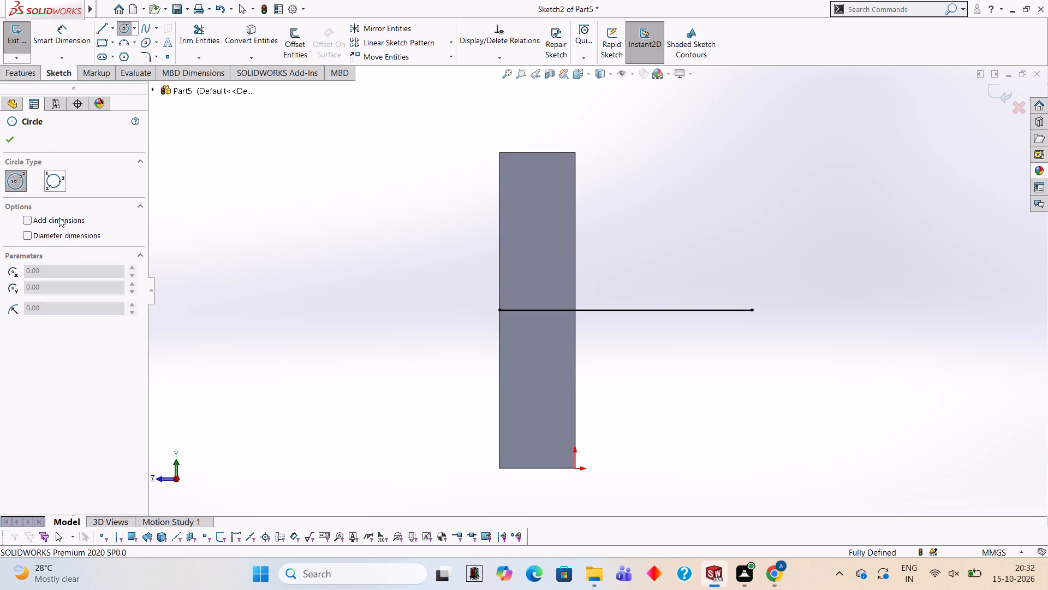
pyautogui.click(59, 217)
pyautogui.click(62, 241)
pyautogui.click(63, 235)
pyautogui.click(753, 309)
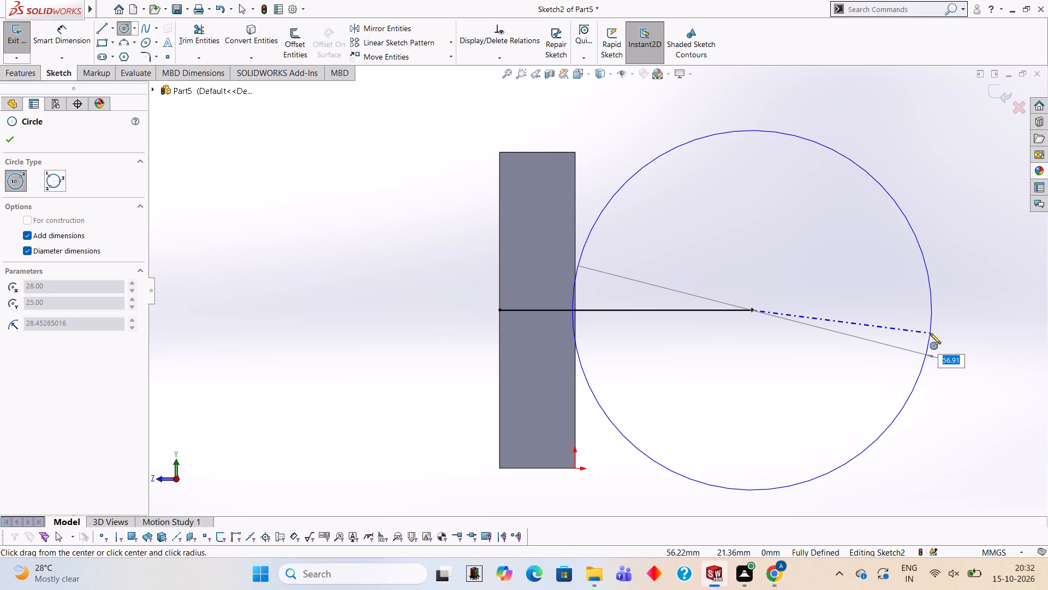
pyautogui.write('56')
pyautogui.press('Return')
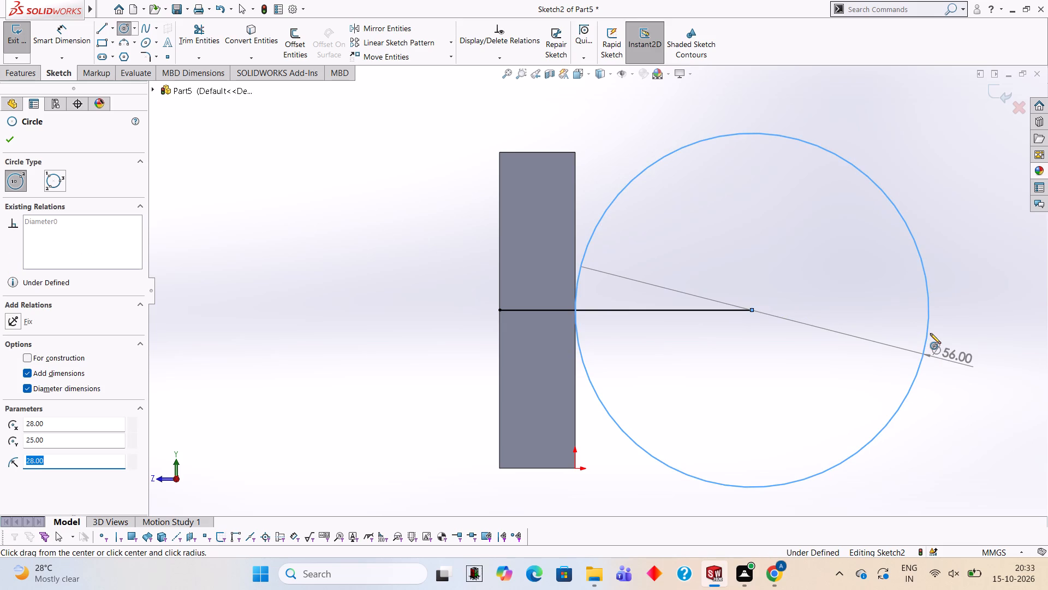
pyautogui.press('Escape')
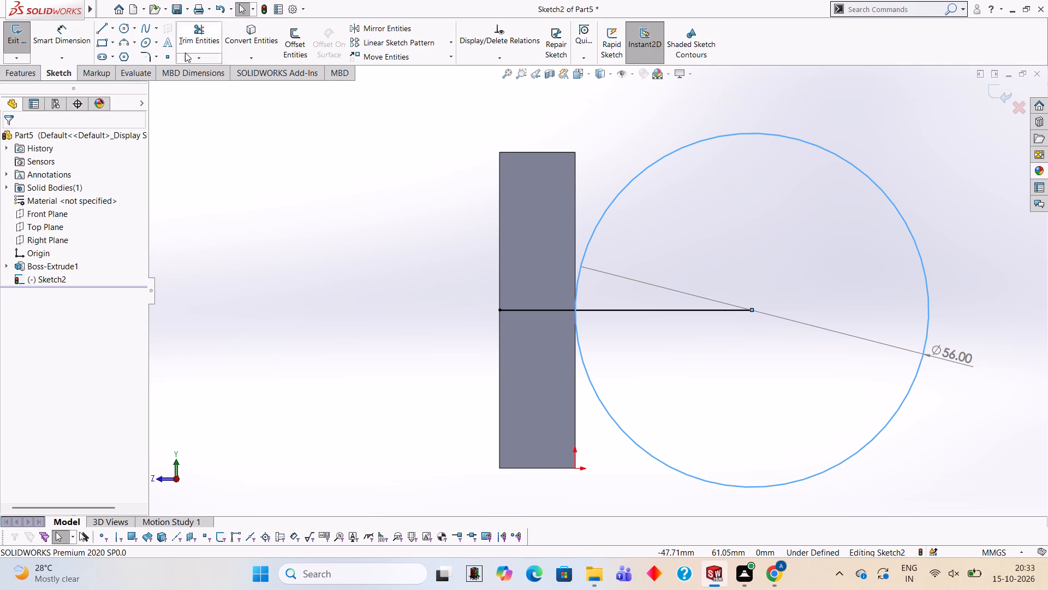
# Add a linear-style diameter dimension to the circle, placed above it, and accept its value.
pyautogui.click(64, 38)
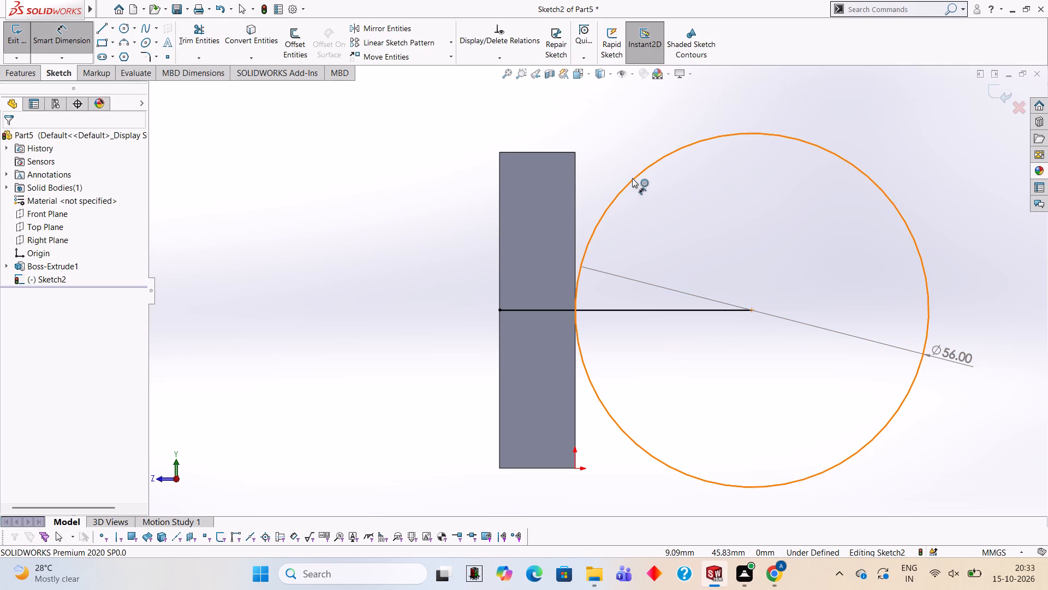
pyautogui.click(632, 178)
pyautogui.click(579, 133)
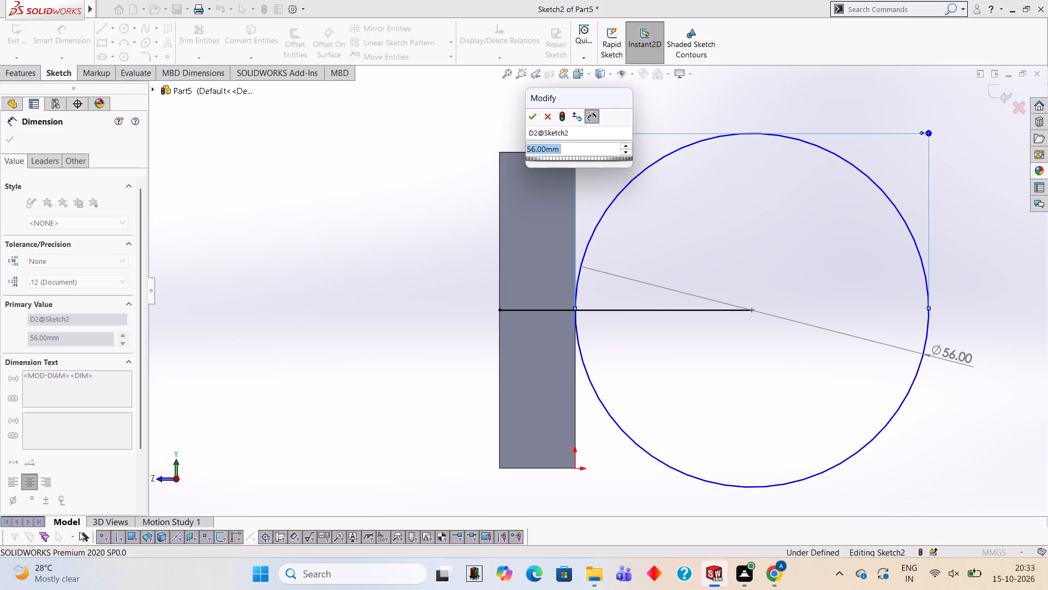
pyautogui.click(533, 114)
pyautogui.click(467, 122)
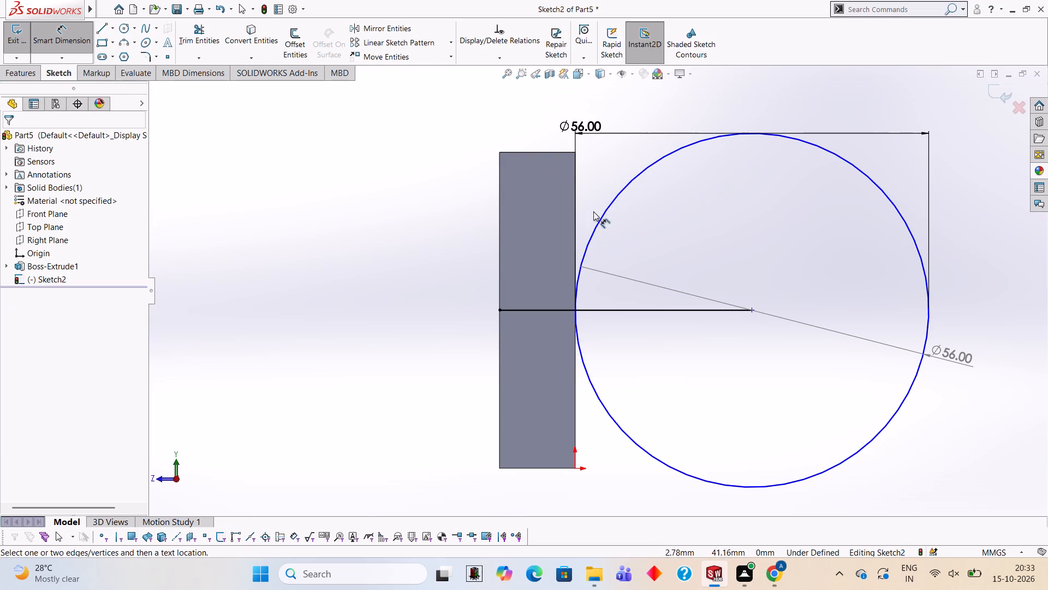
# Trim away the 40 mm horizontal line, both inside the circle and across the block's end face.
pyautogui.click(210, 35)
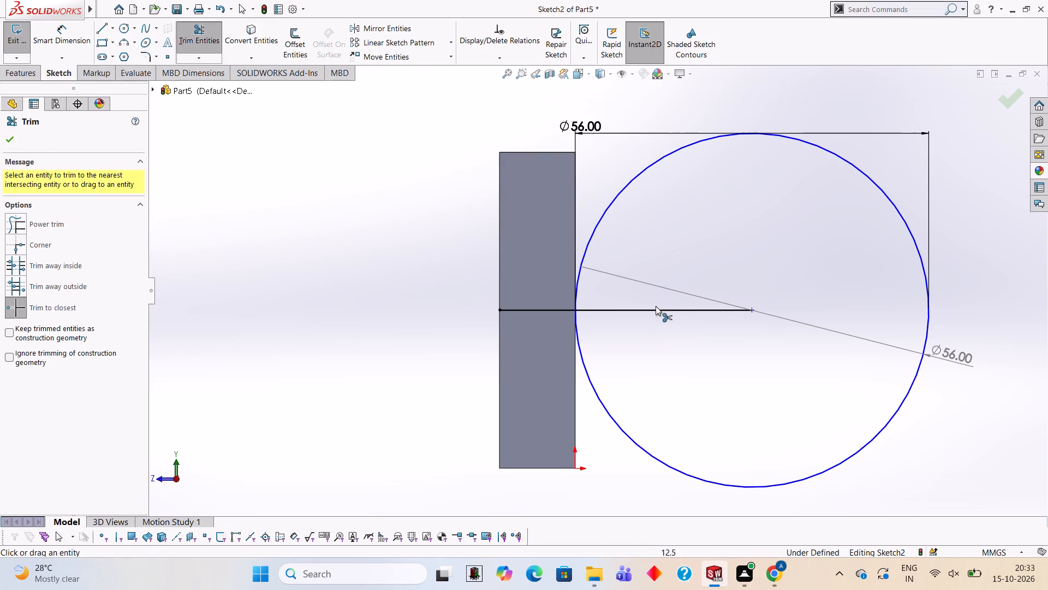
pyautogui.click(656, 308)
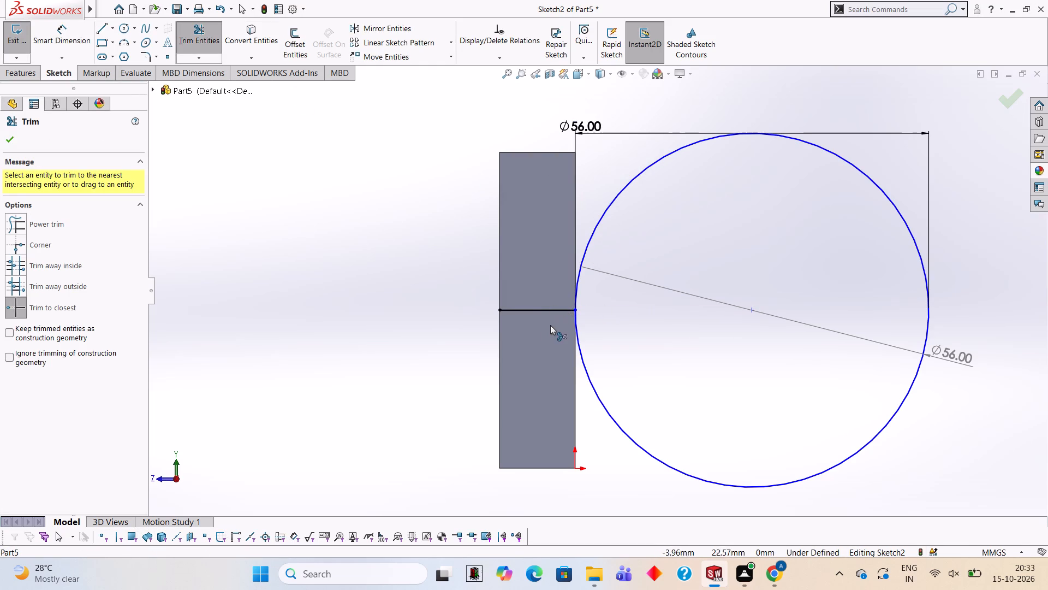
pyautogui.click(553, 306)
pyautogui.click(544, 309)
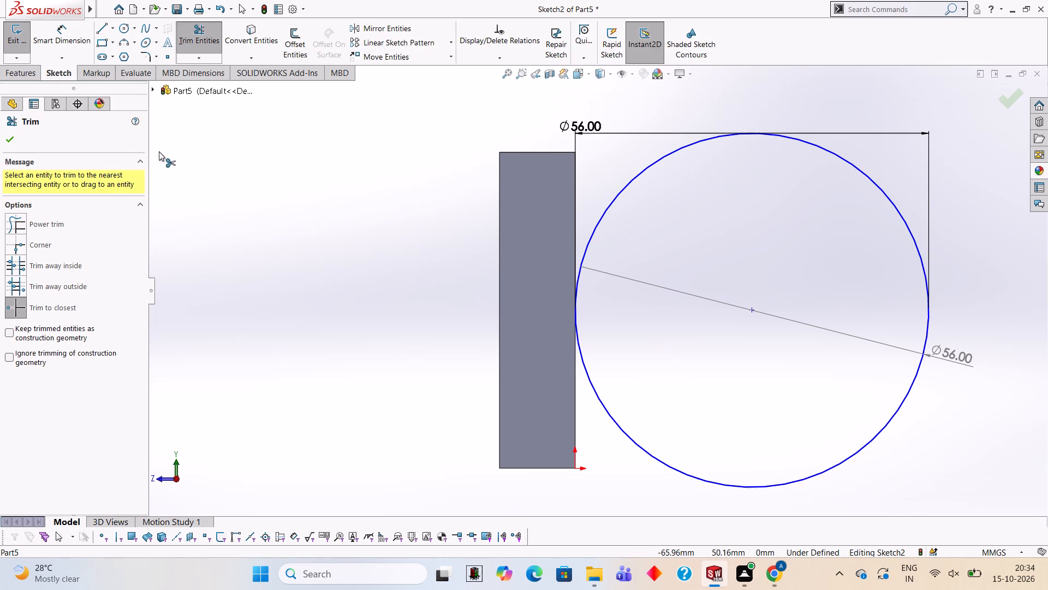
# Extrude the circle as a blind boss 14 mm deep in the reversed direction, back alongside the block, with merged result.
pyautogui.click(14, 78)
pyautogui.click(17, 50)
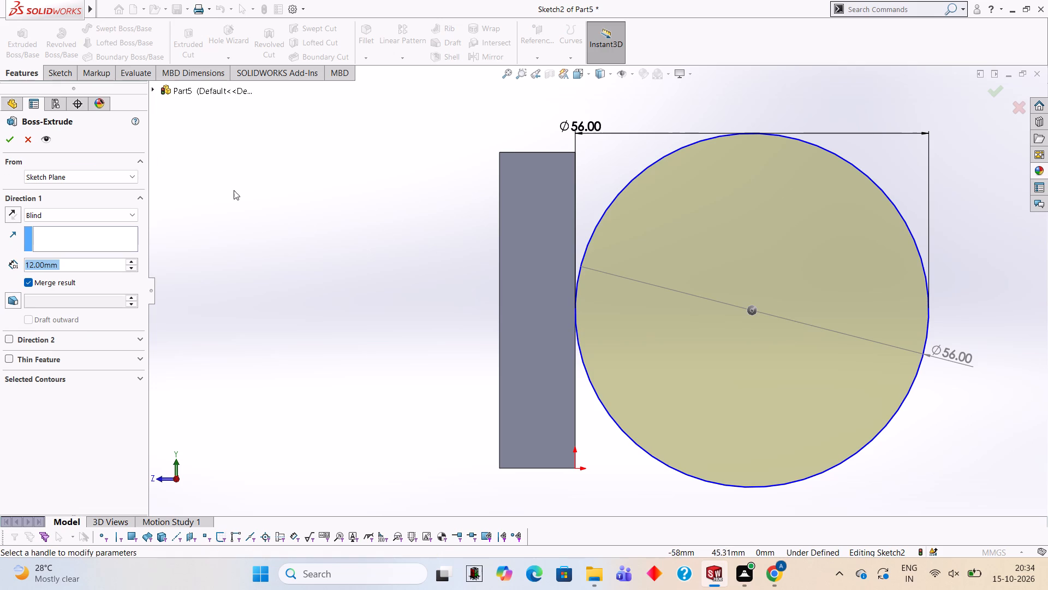
pyautogui.scroll(-1, 371, 268)
pyautogui.moveTo(401, 311); pyautogui.dragTo(516, 274, button='middle')
pyautogui.scroll(4, 527, 308)
pyautogui.moveTo(761, 364); pyautogui.dragTo(736, 313, button='middle')
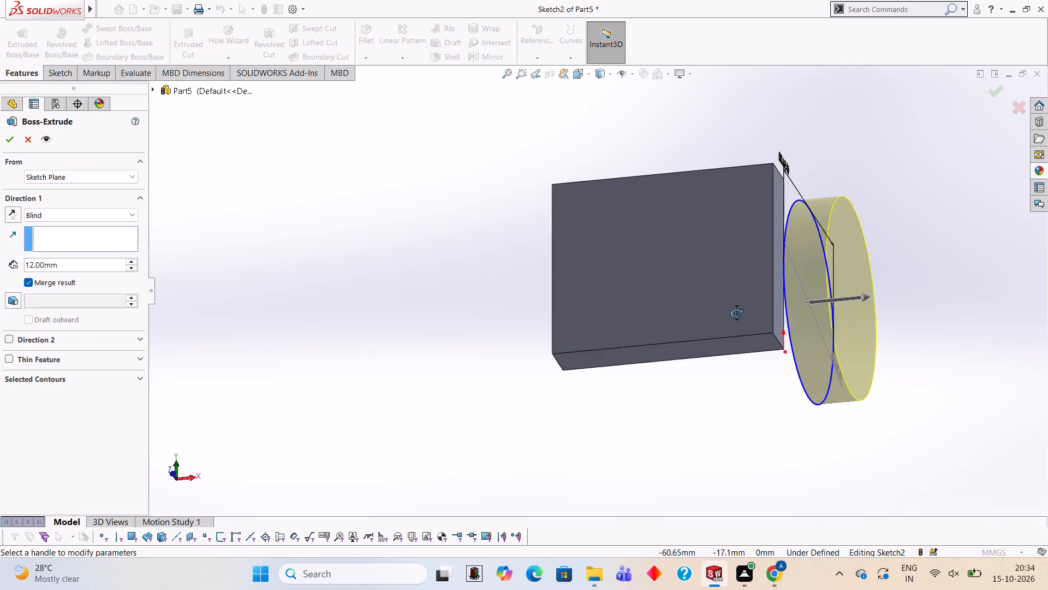
pyautogui.moveTo(736, 313); pyautogui.dragTo(758, 276, button='middle')
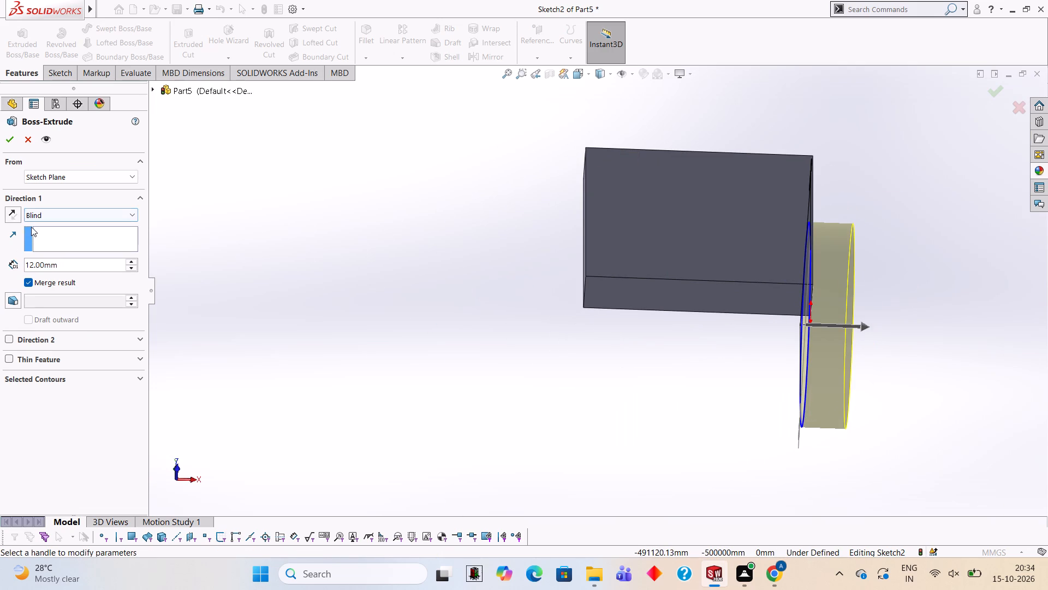
pyautogui.click(17, 216)
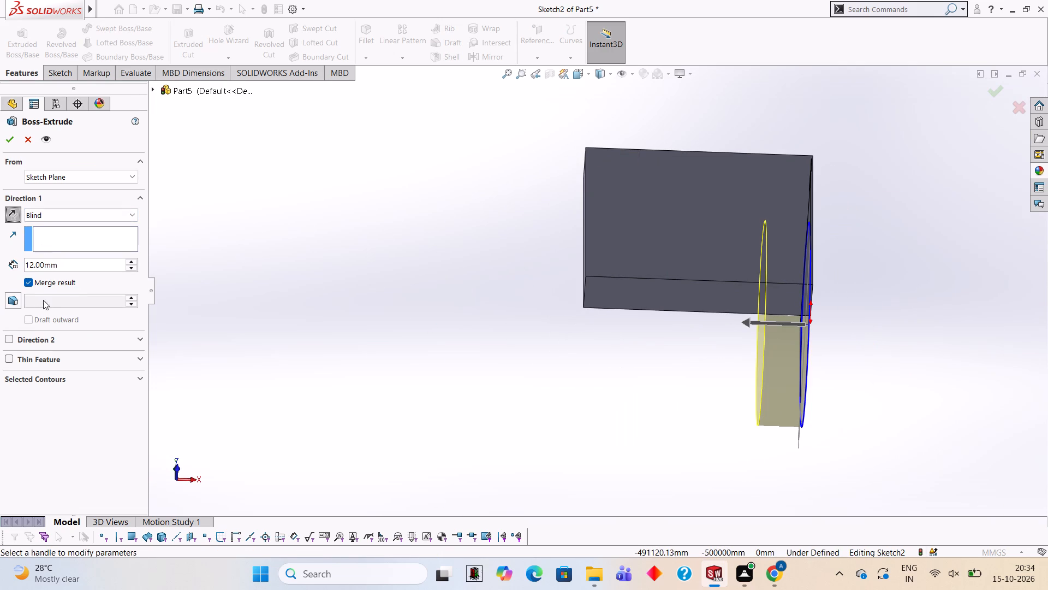
pyautogui.click(82, 265)
pyautogui.press('BackSpace')
pyautogui.press('BackSpace')
pyautogui.press('BackSpace')
pyautogui.press('BackSpace')
pyautogui.press('BackSpace')
pyautogui.press('BackSpace')
pyautogui.press('BackSpace')
pyautogui.press('BackSpace')
pyautogui.write('14')
pyautogui.press('Return')
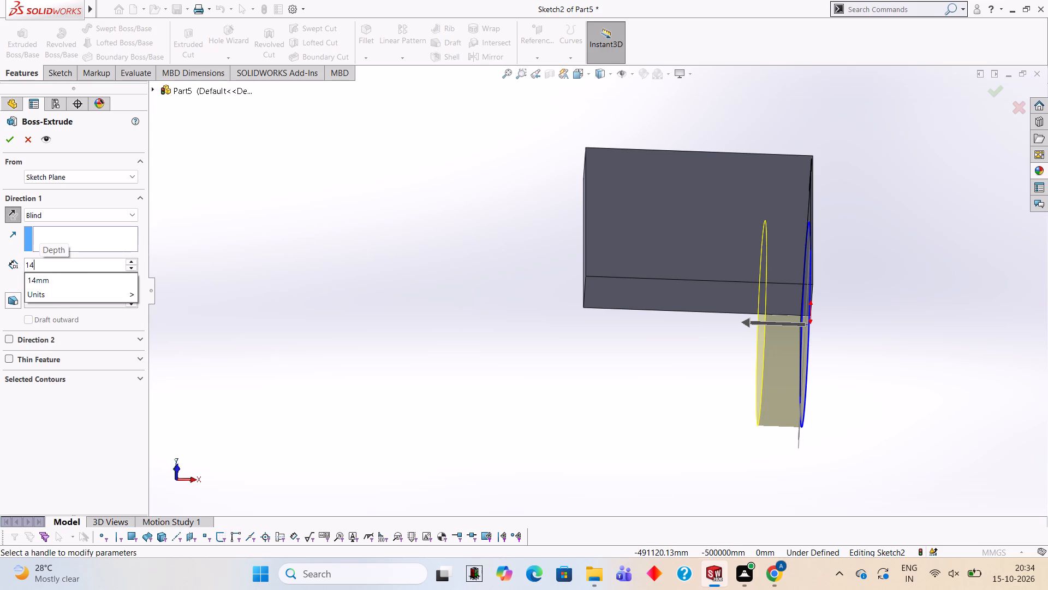
pyautogui.click(8, 142)
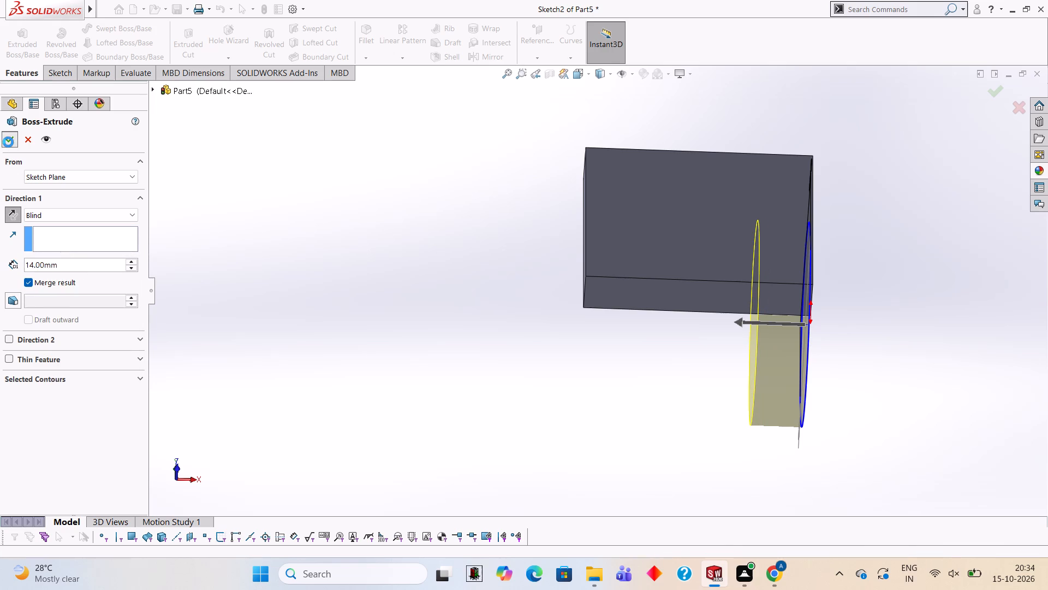
# Start a new sketch on the disc's flat face flush with the block's end face and view it face-on.
pyautogui.moveTo(245, 193); pyautogui.dragTo(264, 193)
pyautogui.scroll(-1, 382, 221)
pyautogui.moveTo(414, 226); pyautogui.dragTo(374, 261, button='middle')
pyautogui.scroll(2, 380, 258)
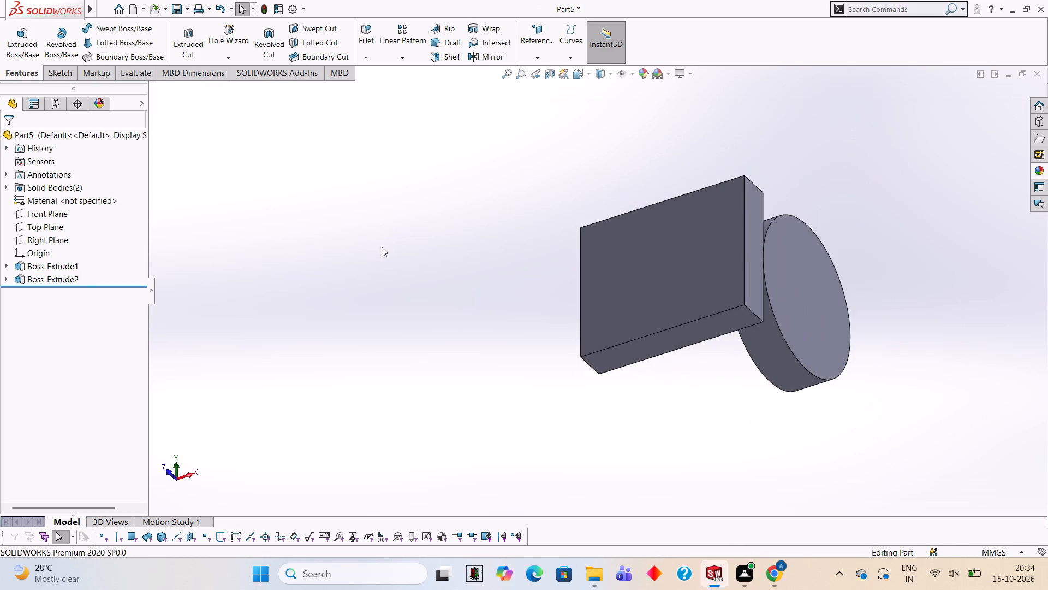
pyautogui.scroll(1, 382, 247)
pyautogui.moveTo(558, 250); pyautogui.dragTo(505, 326, button='middle')
pyautogui.moveTo(491, 314); pyautogui.dragTo(472, 314, button='middle')
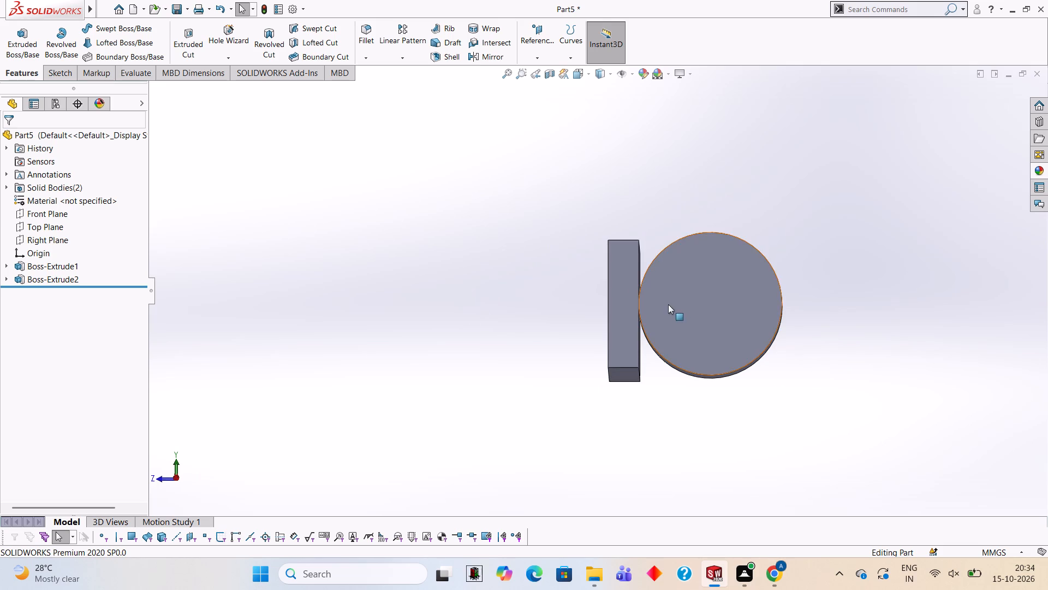
pyautogui.click(692, 300)
pyautogui.click(734, 268)
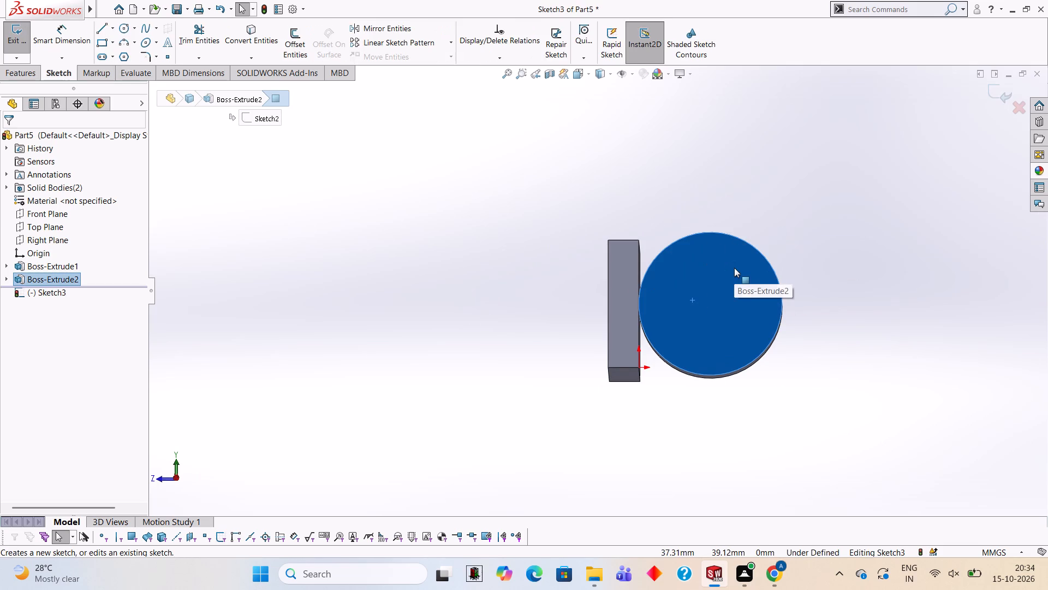
pyautogui.hotkey('ctrl', '8')
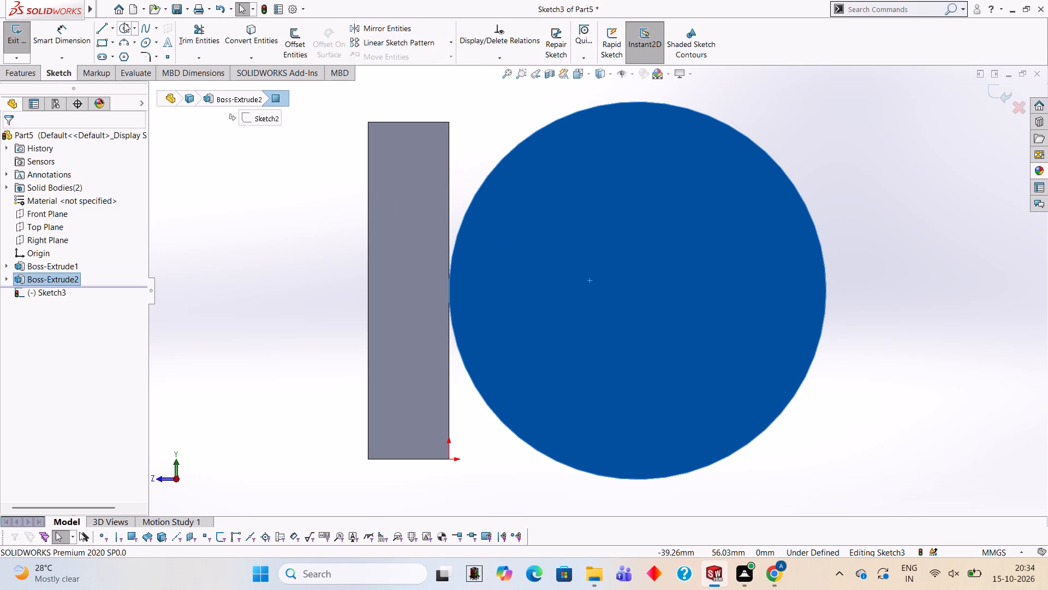
# Draw a 56 mm diameter circle centred on the disc's face.
pyautogui.click(126, 26)
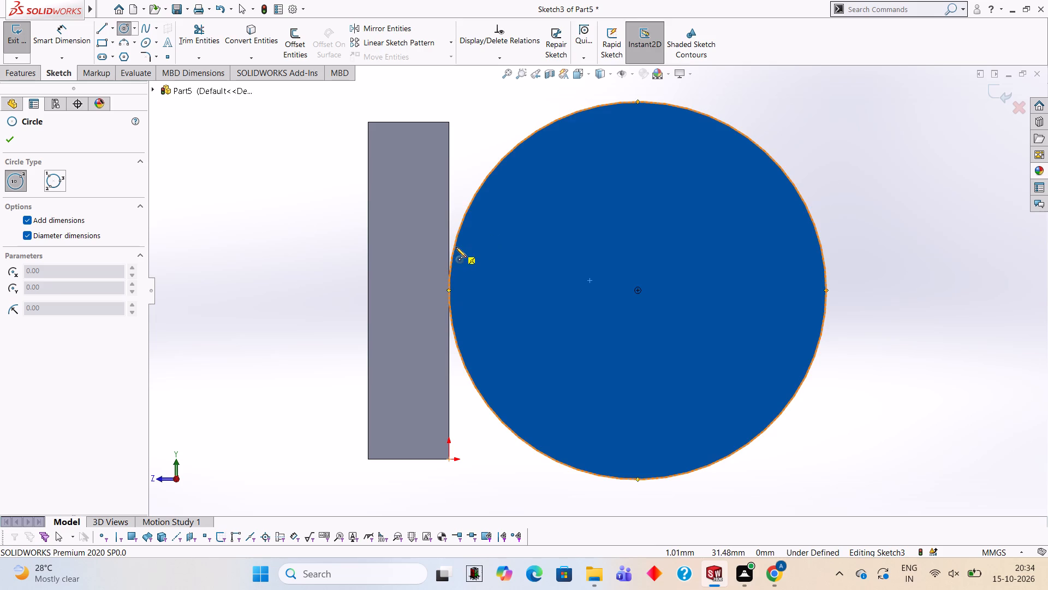
pyautogui.click(639, 289)
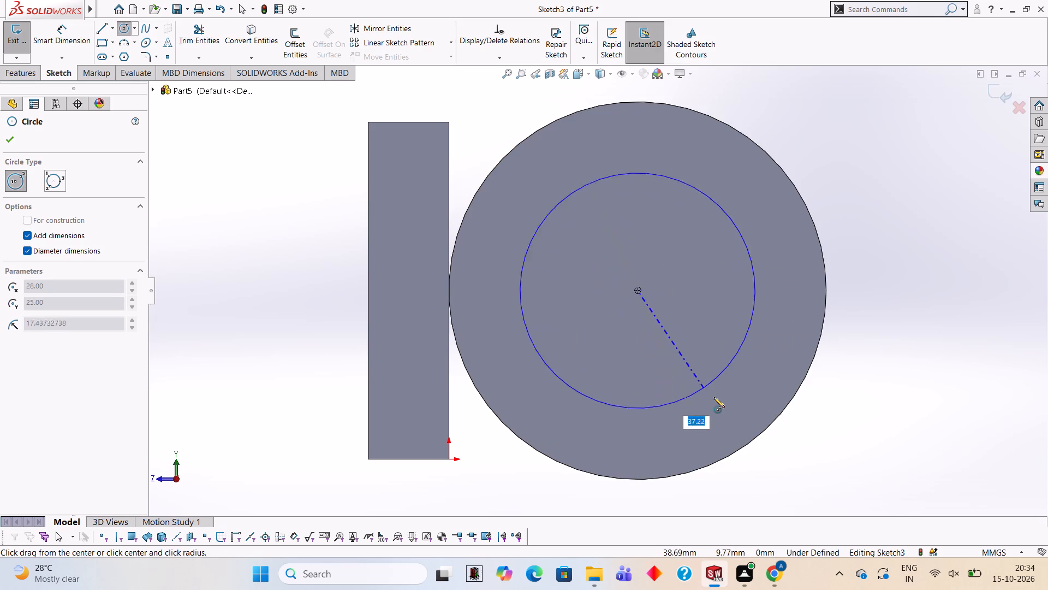
pyautogui.write('56')
pyautogui.press('Return')
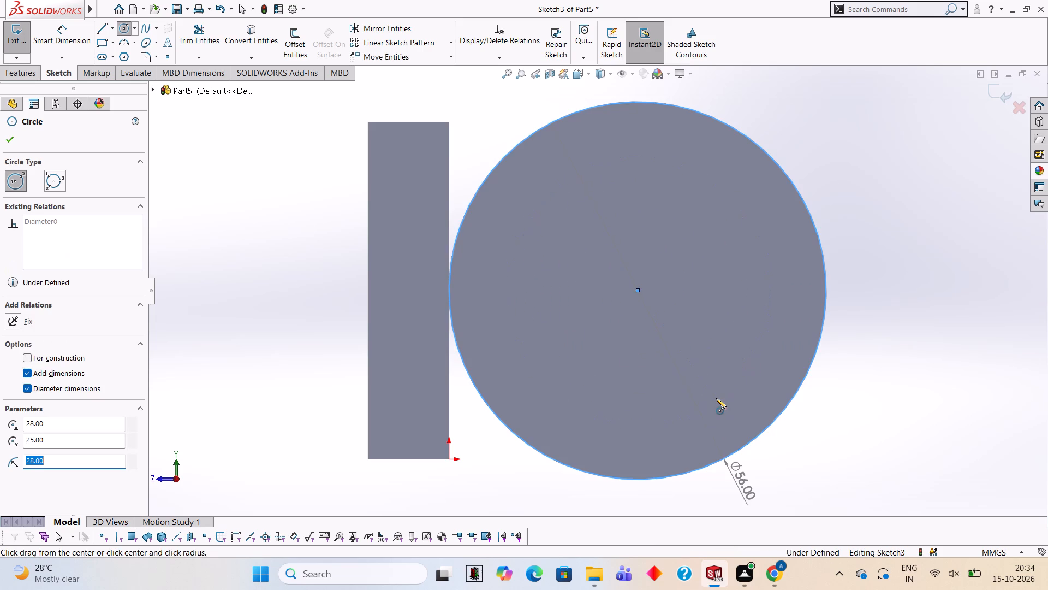
# Extrude the 56 mm circle outward from the disc's face as a blind boss 4 mm deep, with merged result.
pyautogui.click(22, 68)
pyautogui.click(23, 60)
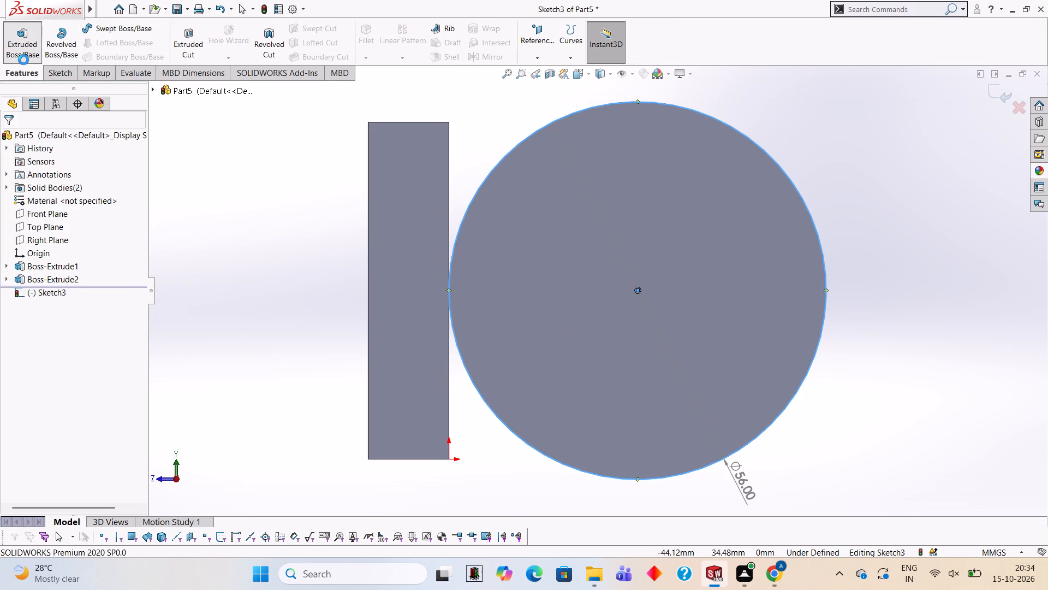
pyautogui.moveTo(364, 259); pyautogui.dragTo(460, 292, button='middle')
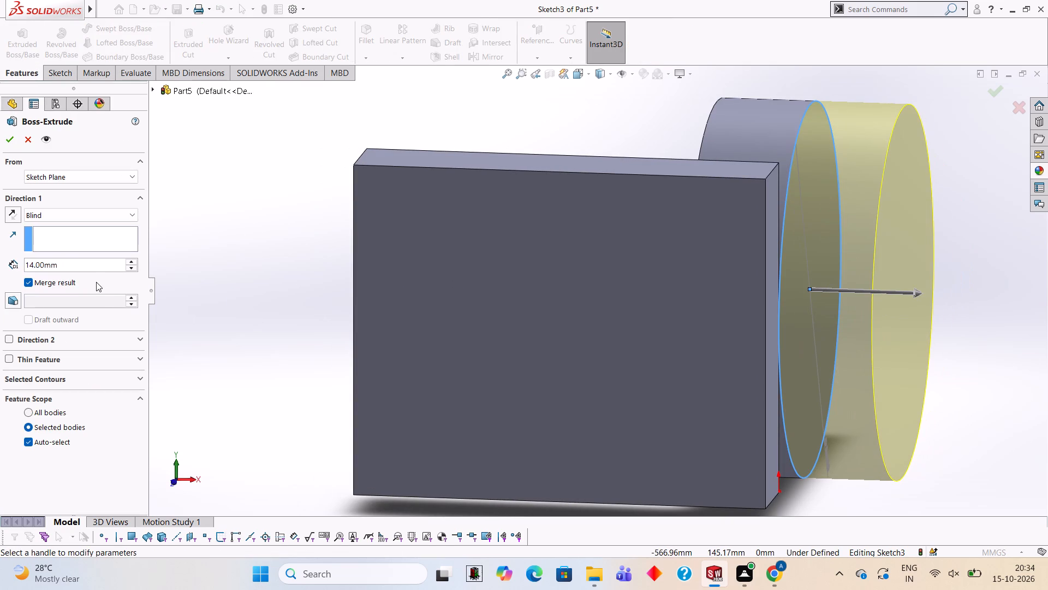
pyautogui.click(90, 264)
pyautogui.press('BackSpace')
pyautogui.press('BackSpace')
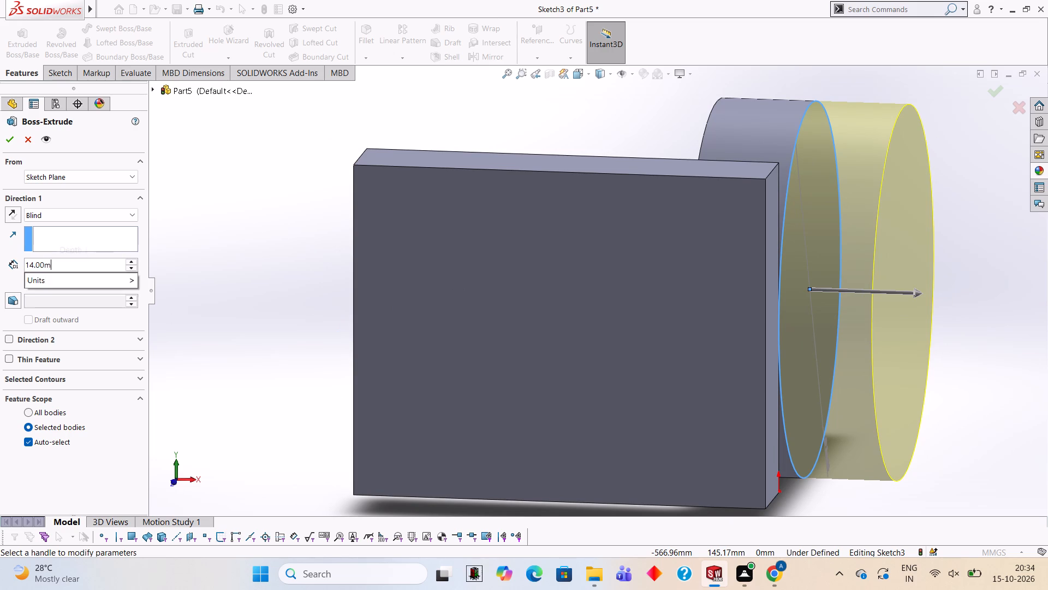
pyautogui.press('BackSpace')
pyautogui.press('BackSpace')
pyautogui.press('BackSpace')
pyautogui.press('BackSpace')
pyautogui.press('BackSpace')
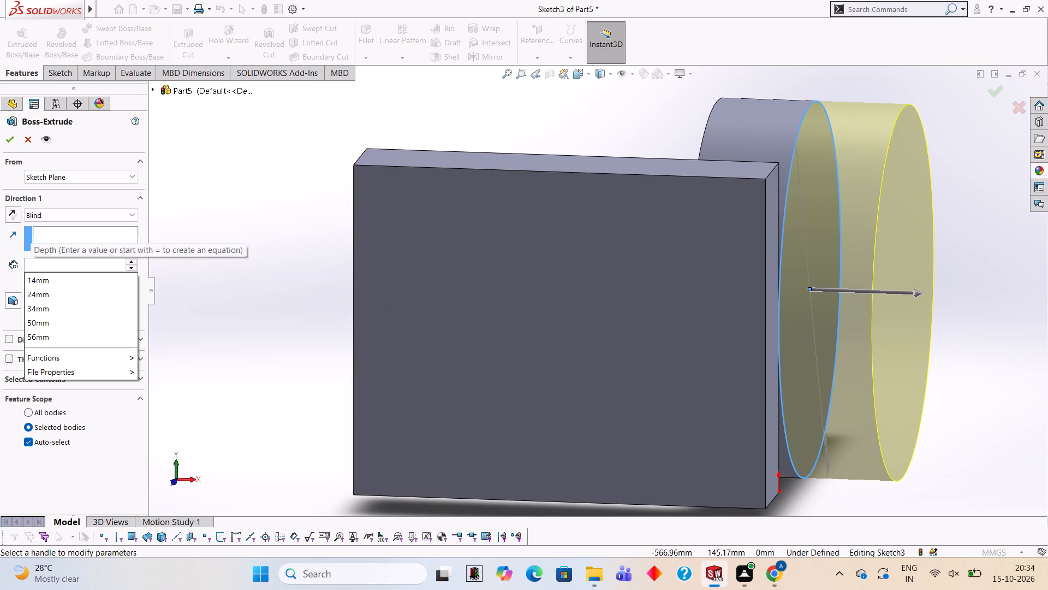
pyautogui.press('4')
pyautogui.press('Return')
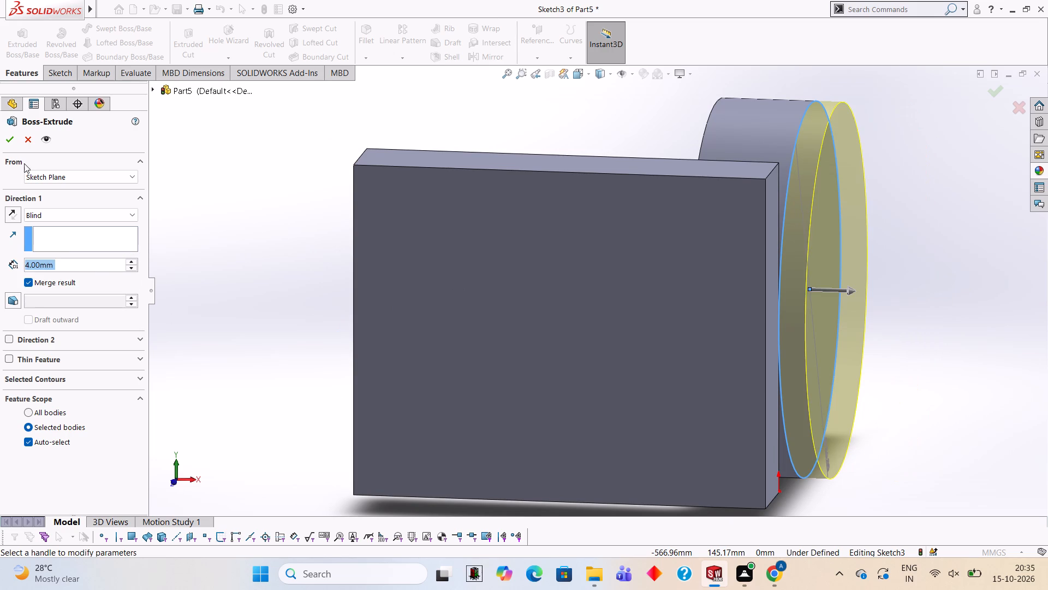
pyautogui.click(13, 140)
pyautogui.click(204, 212)
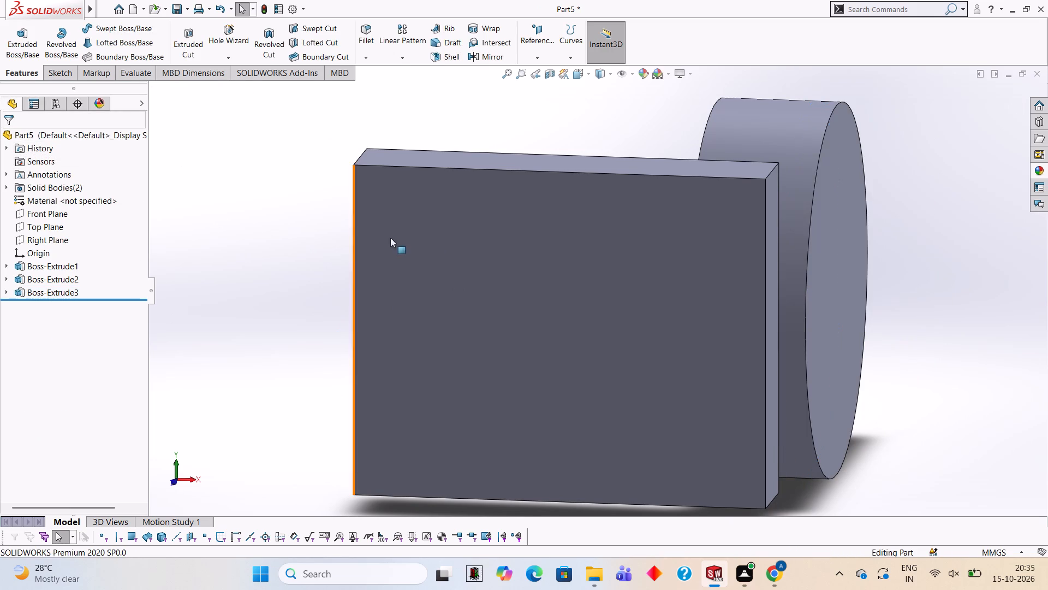
# Start a new sketch on the block's narrow end face beside the disc and view it face-on.
pyautogui.moveTo(456, 243); pyautogui.dragTo(400, 227, button='middle')
pyautogui.moveTo(594, 227); pyautogui.dragTo(562, 215, button='middle')
pyautogui.click(438, 181)
pyautogui.click(481, 152)
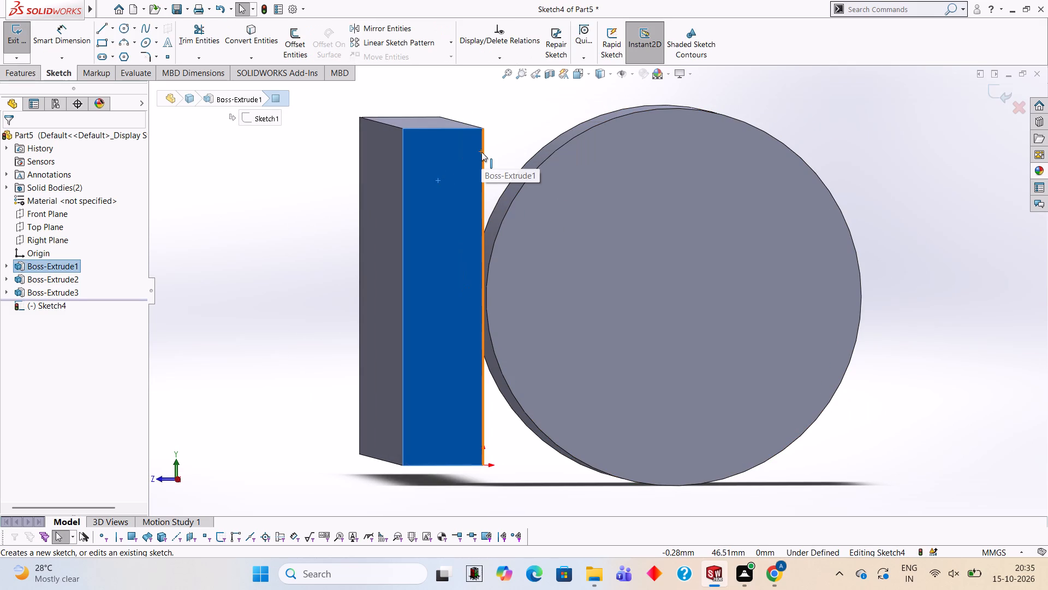
pyautogui.hotkey('ctrl', '8')
pyautogui.scroll(-2, 468, 180)
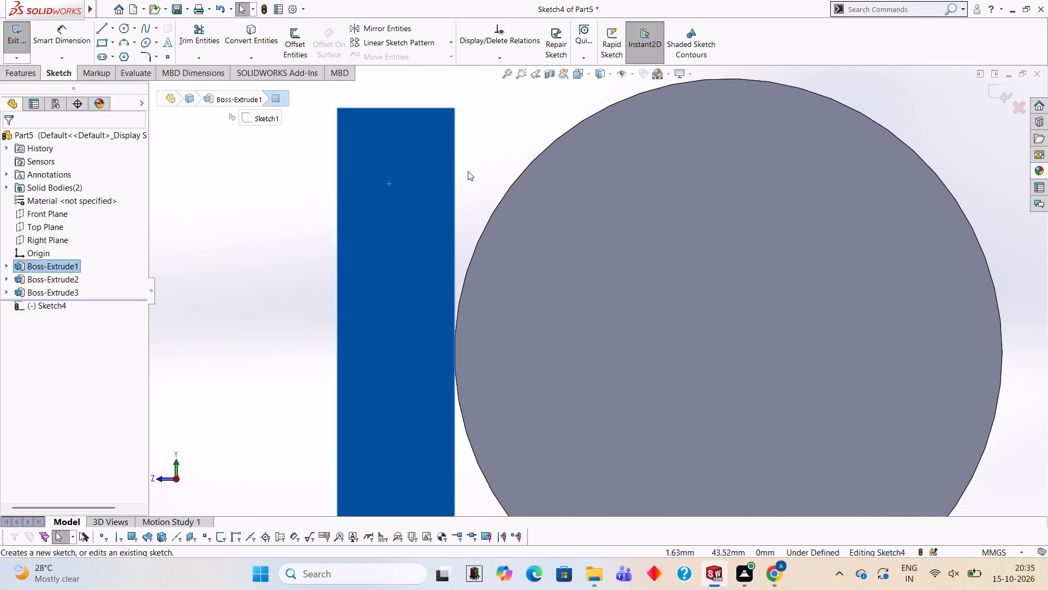
# Draw a closed rectangle of lines from the end face's disc-side edge into the disc, about 21 mm wide and 50 mm high.
pyautogui.click(104, 31)
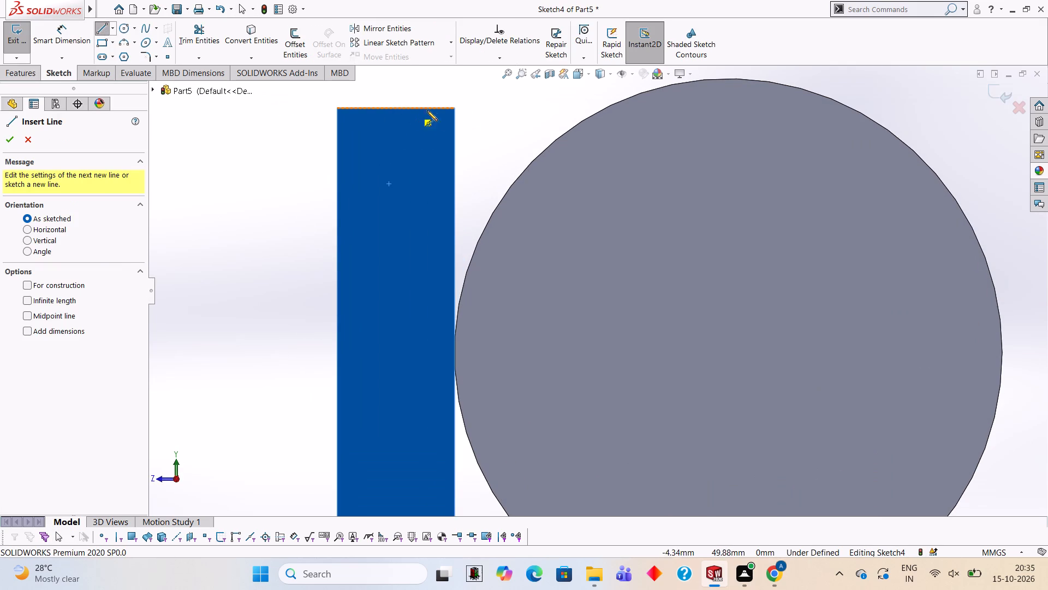
pyautogui.click(451, 108)
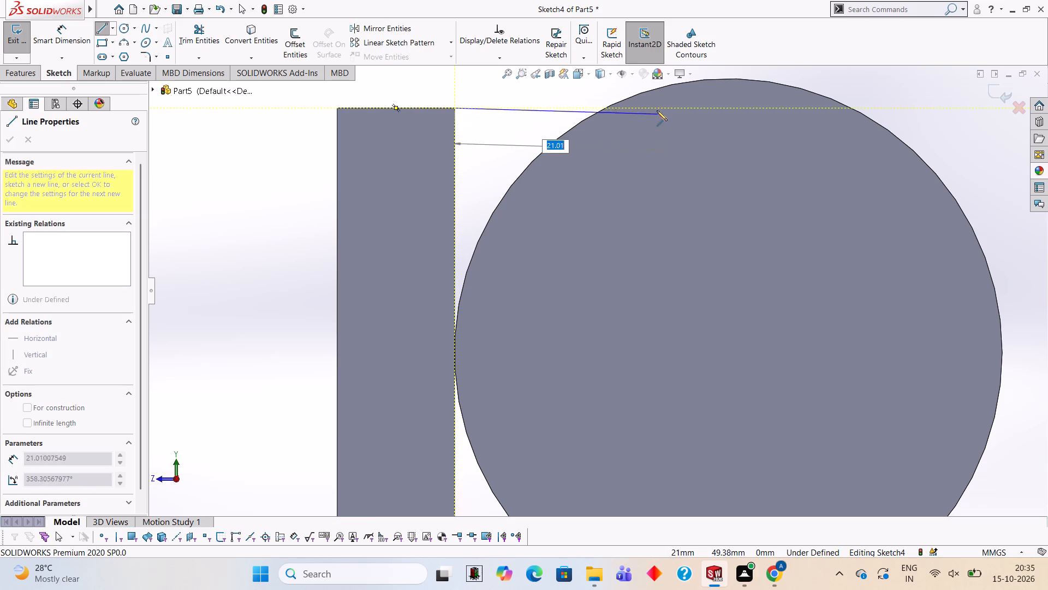
pyautogui.click(659, 110)
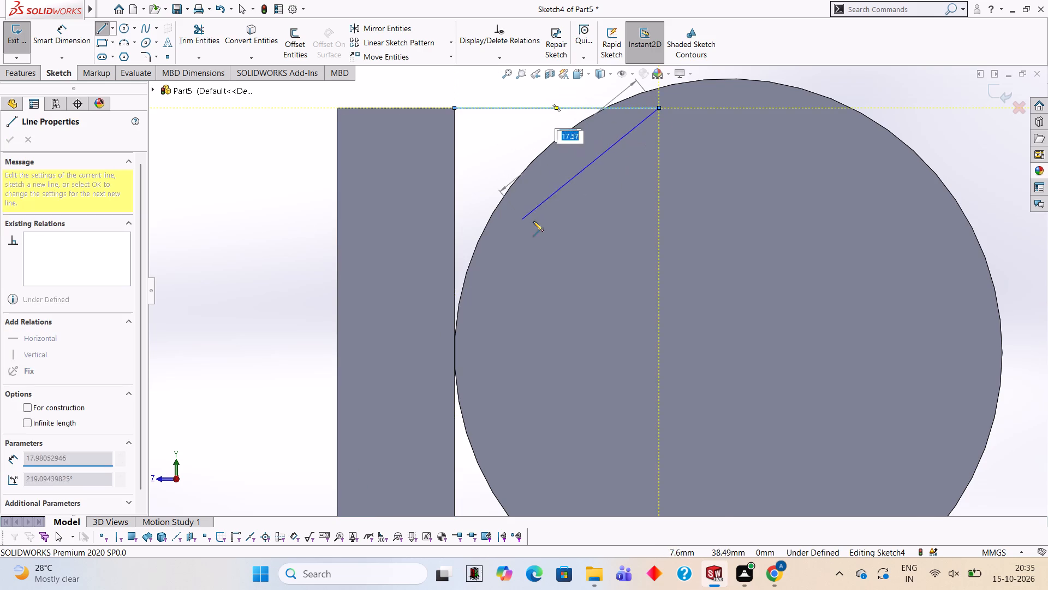
pyautogui.scroll(3, 567, 234)
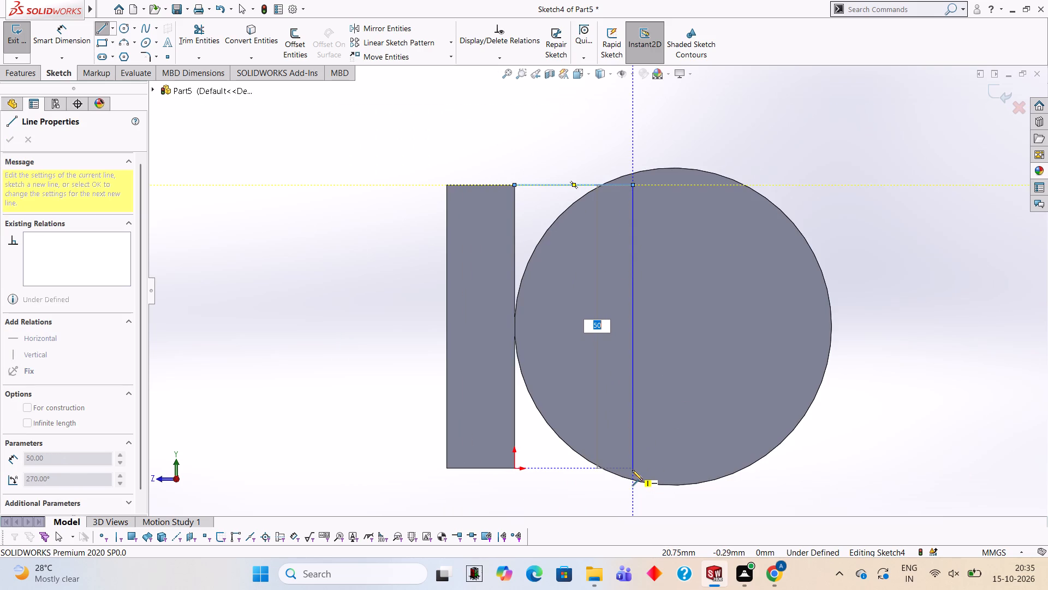
pyautogui.click(632, 468)
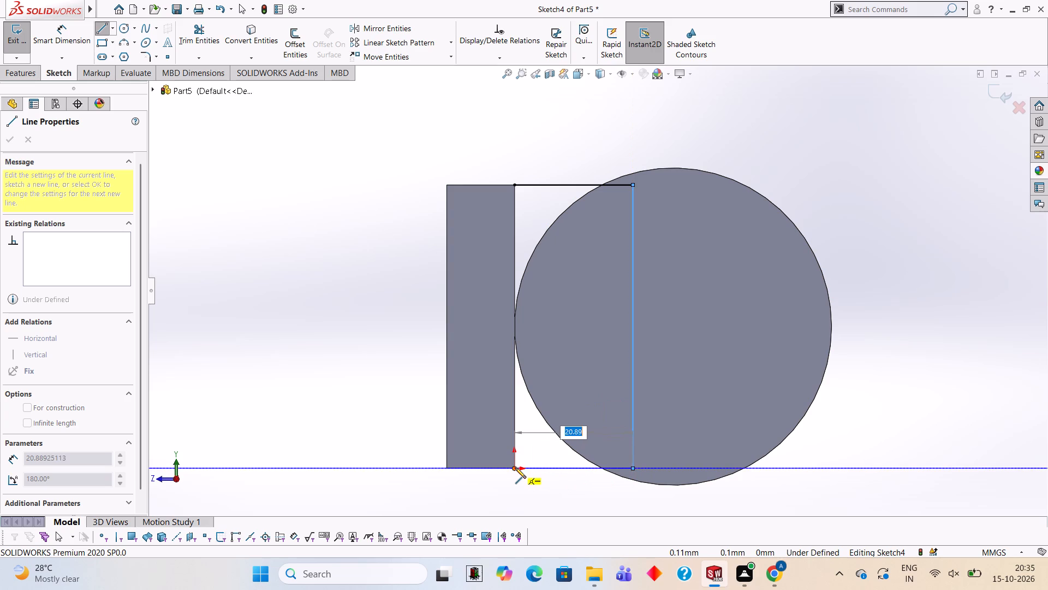
pyautogui.click(514, 468)
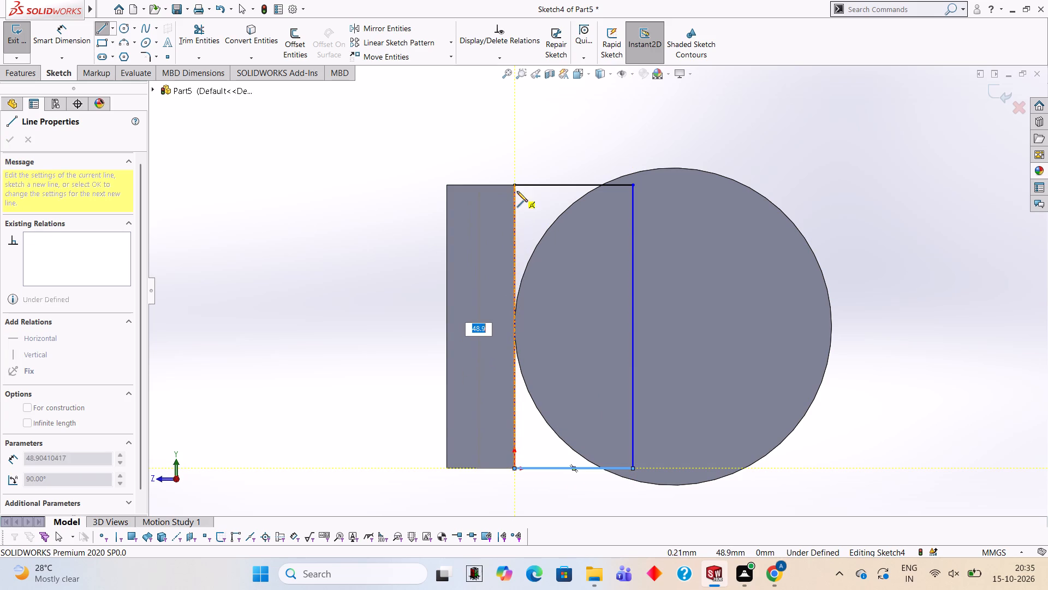
pyautogui.click(516, 183)
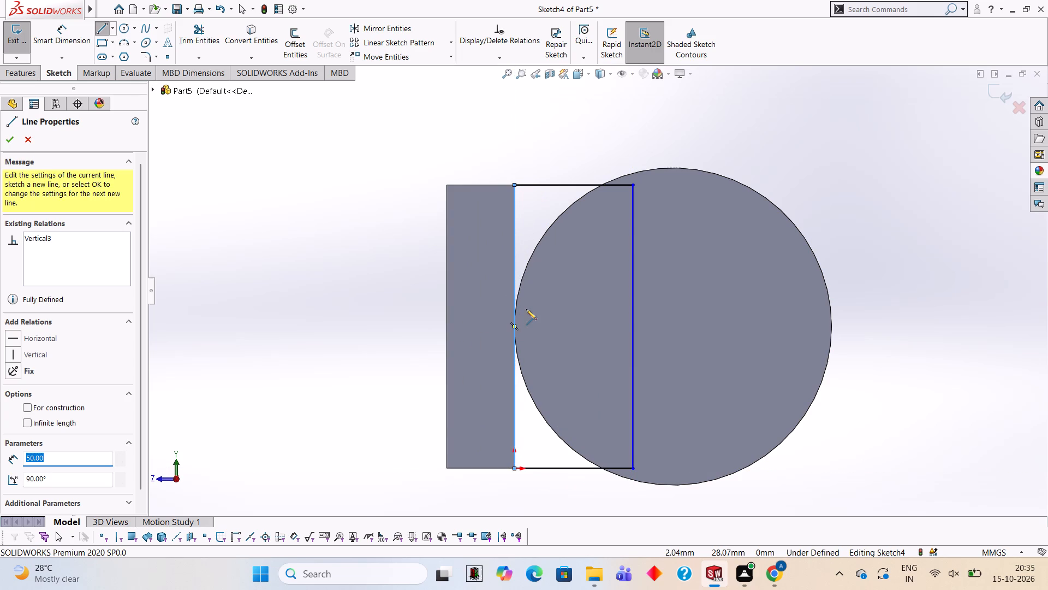
pyautogui.press('Escape')
pyautogui.scroll(-2, 645, 326)
pyautogui.scroll(2, 517, 286)
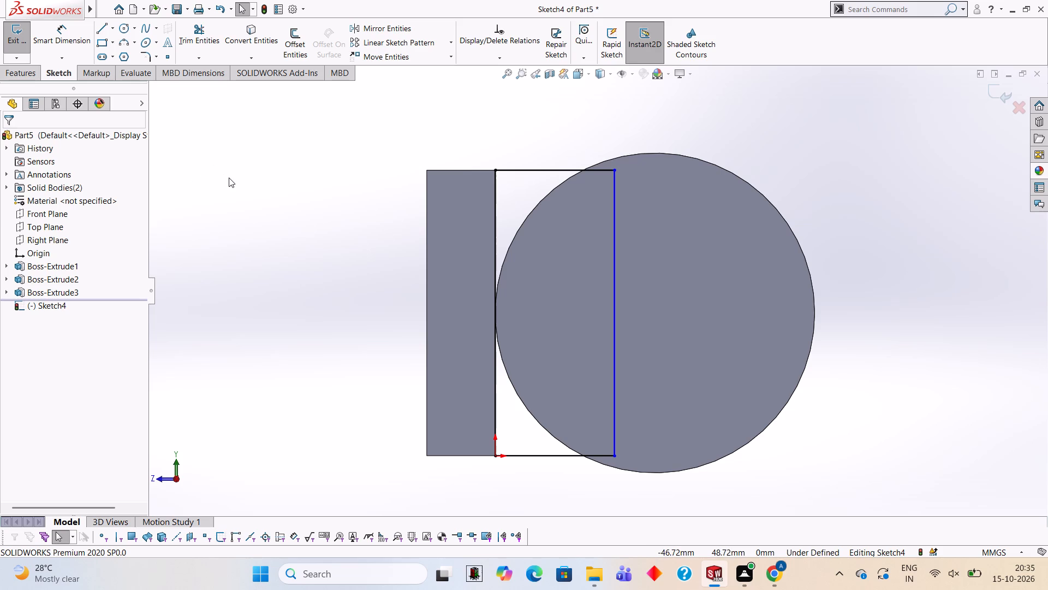
# Draw a 56 mm diameter circle centred on the disc.
pyautogui.click(120, 32)
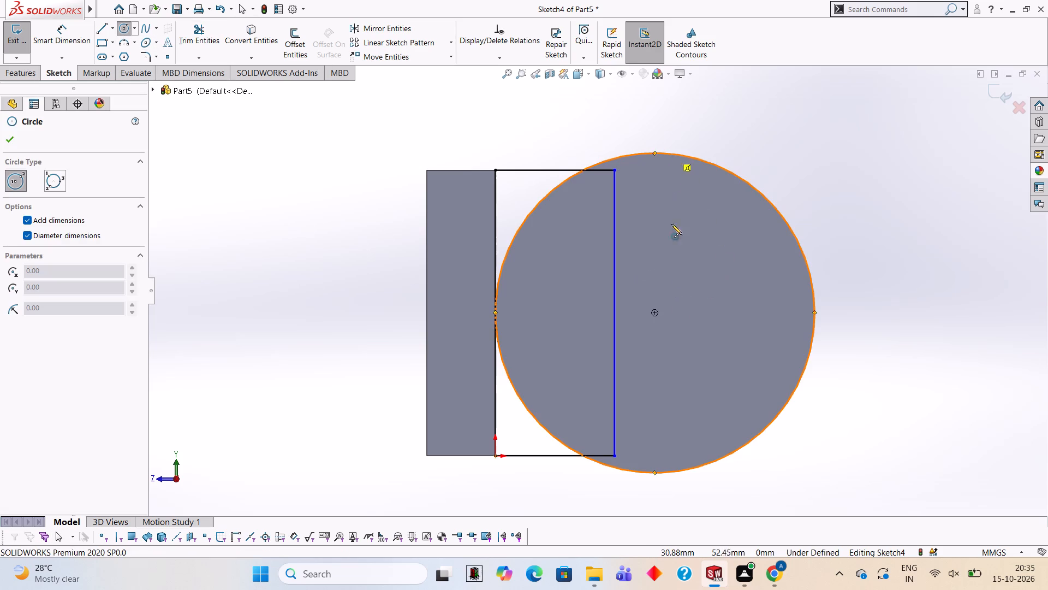
pyautogui.click(655, 311)
pyautogui.write('56')
pyautogui.press('Return')
# Trim away the rectangle's vertical line and horizontal ends inside the circle, plus the circle's arc beyond the rectangle.
pyautogui.click(214, 32)
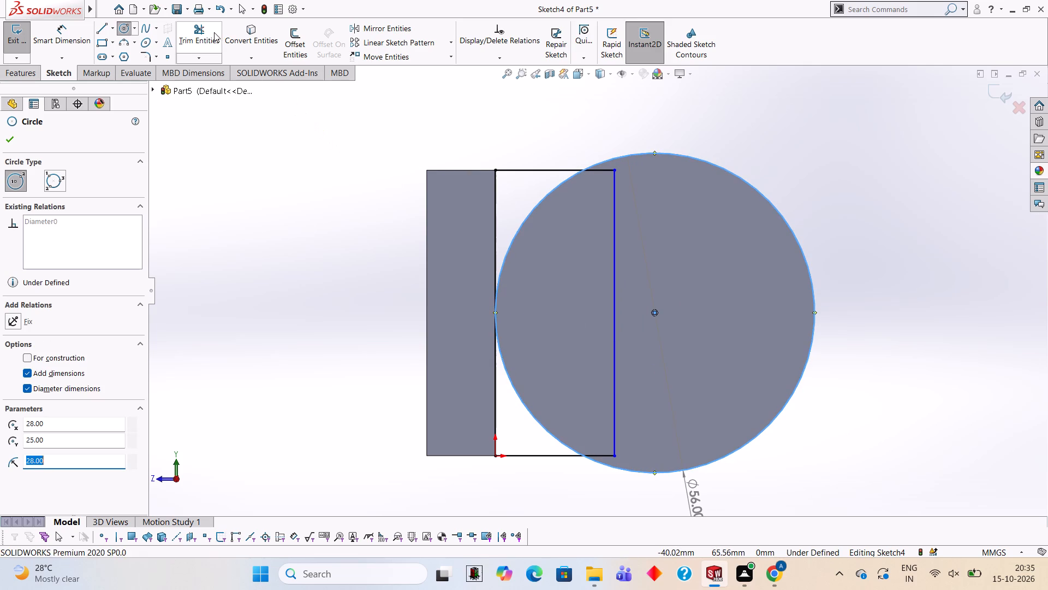
pyautogui.click(612, 253)
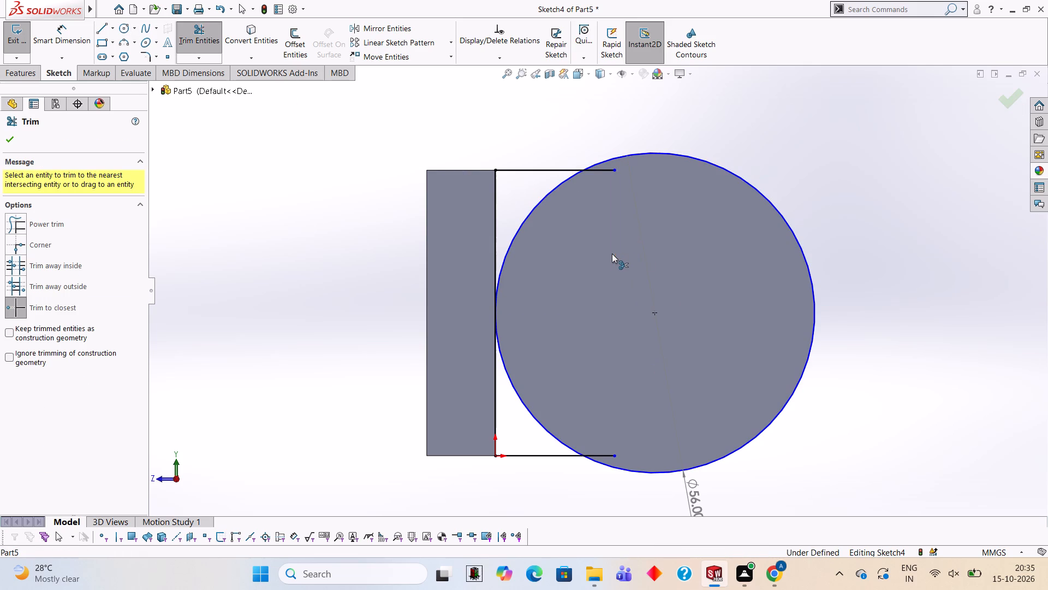
pyautogui.click(608, 169)
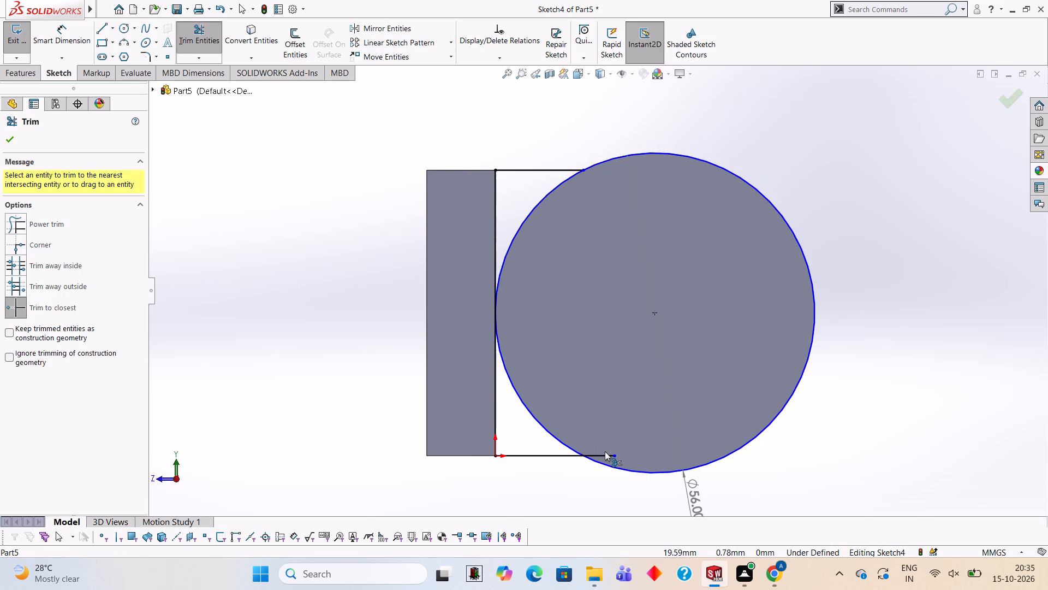
pyautogui.click(605, 451)
pyautogui.click(605, 453)
pyautogui.click(757, 435)
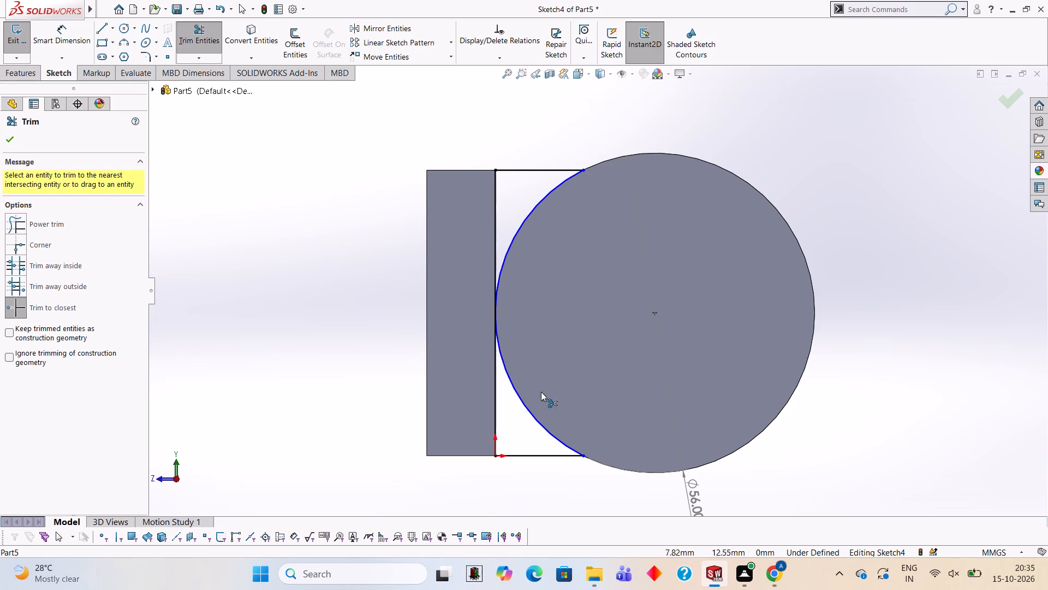
# Extrude the two regions between the block and the disc as a blind boss 14 mm deep in the reversed direction, with merged result.
pyautogui.moveTo(640, 290); pyautogui.dragTo(668, 291, button='middle')
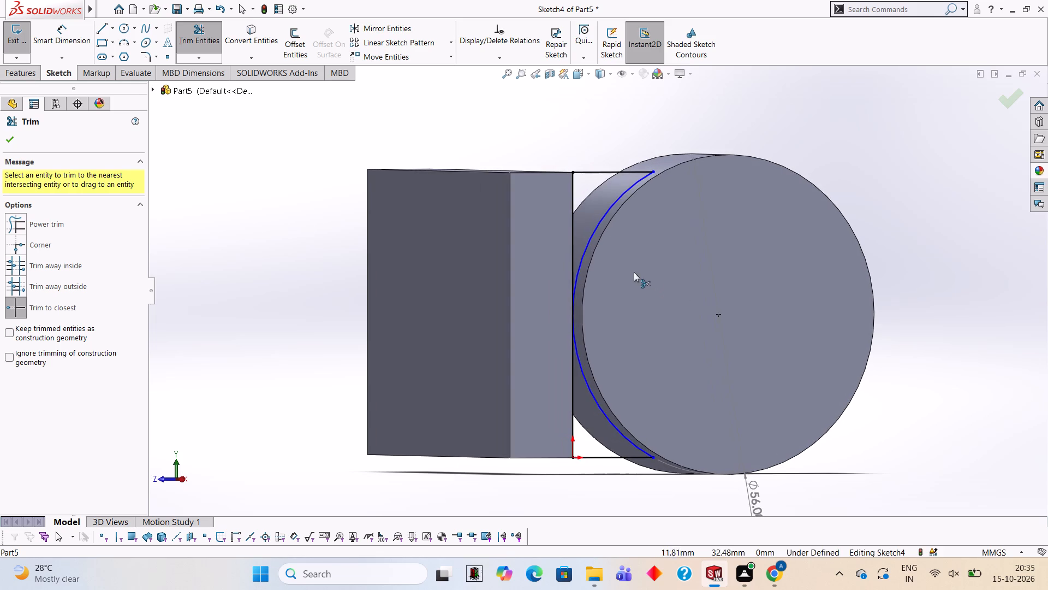
pyautogui.moveTo(640, 275); pyautogui.dragTo(668, 289, button='middle')
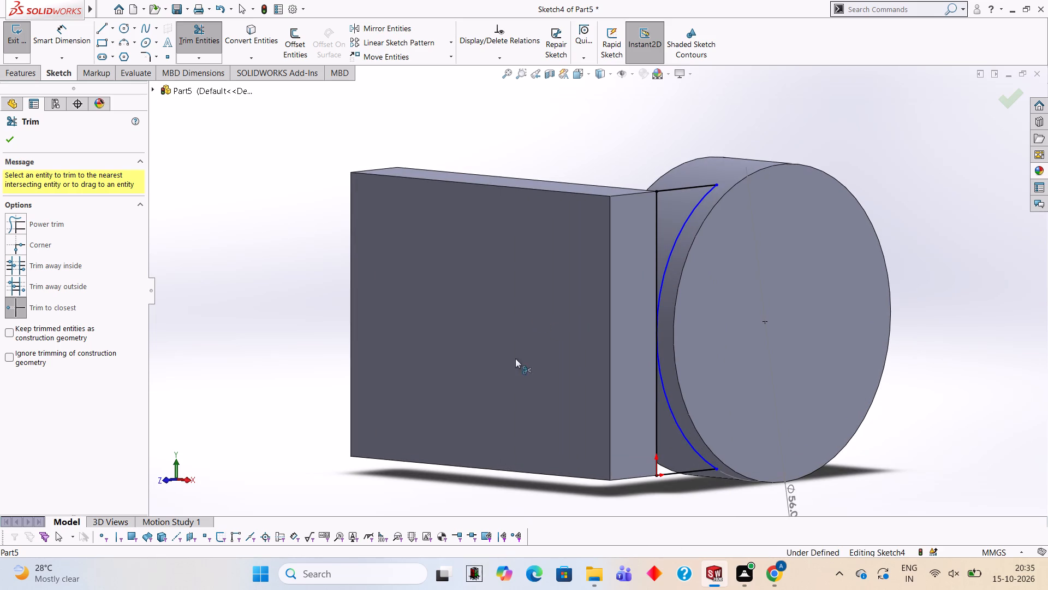
pyautogui.click(28, 72)
pyautogui.click(26, 53)
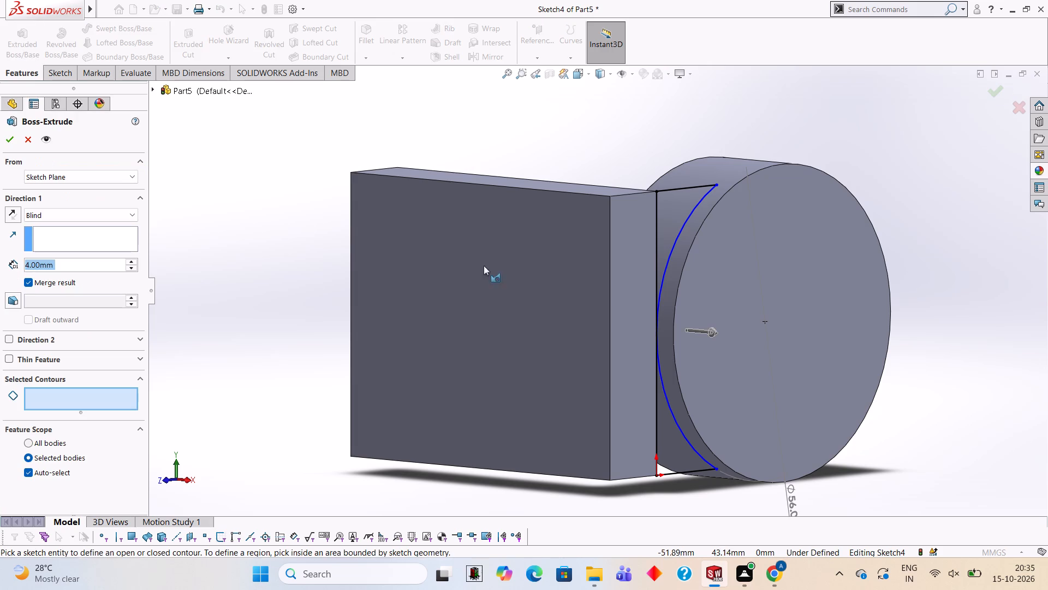
pyautogui.click(674, 208)
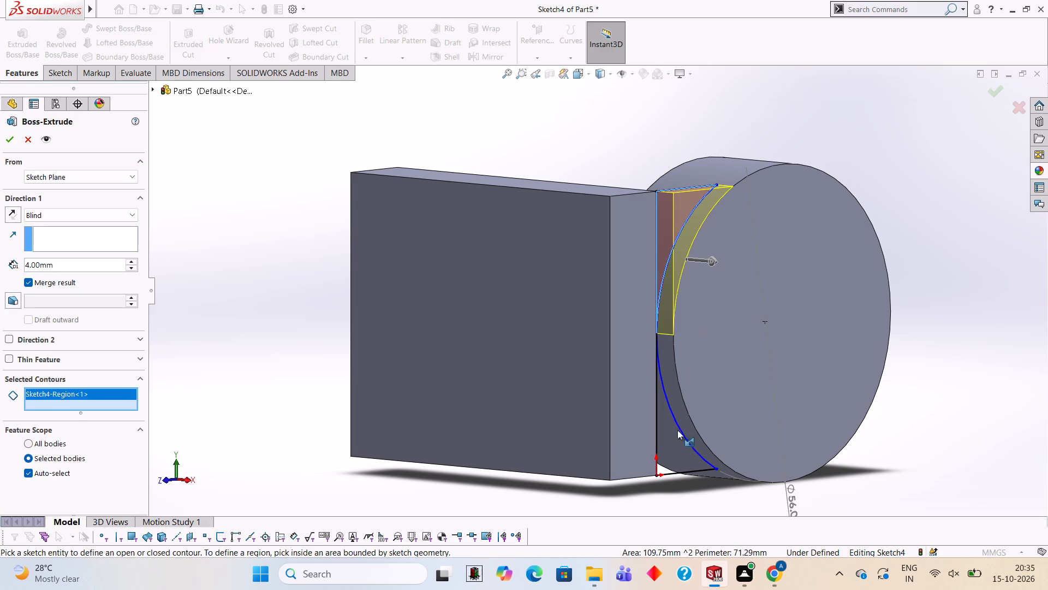
pyautogui.click(673, 441)
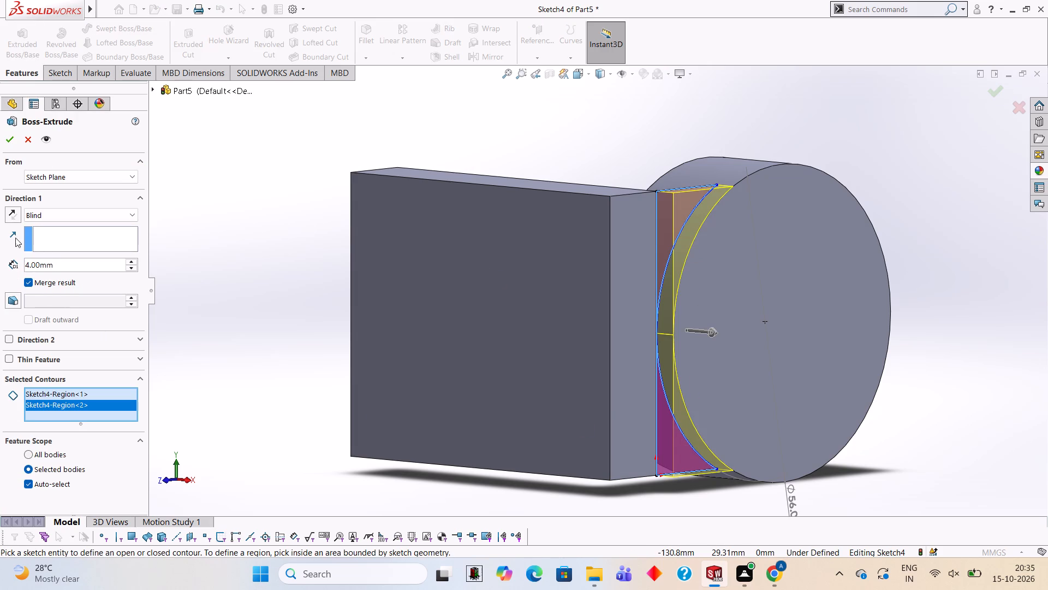
pyautogui.click(15, 216)
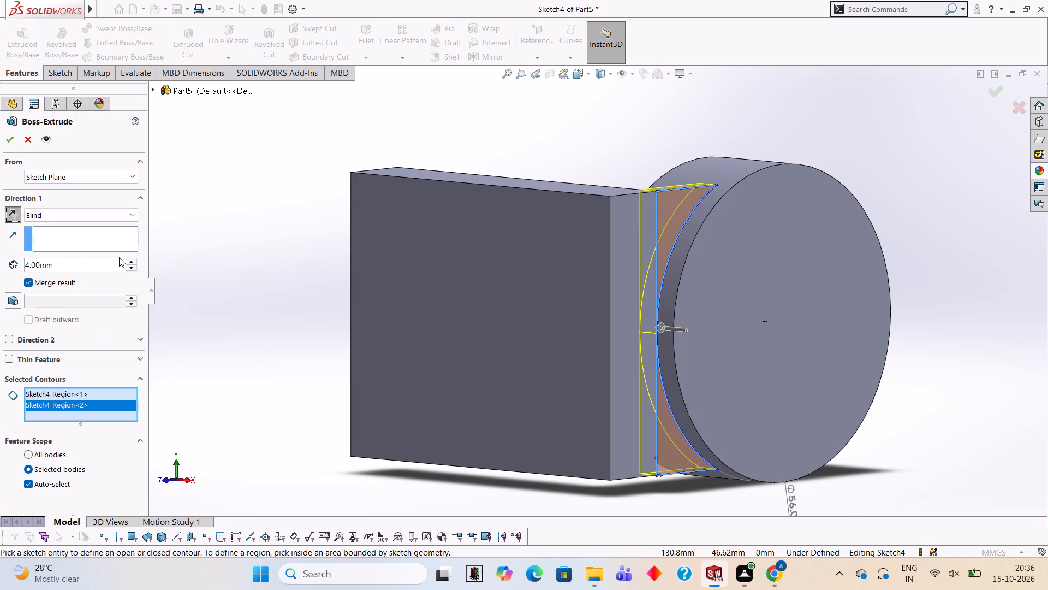
pyautogui.click(107, 265)
pyautogui.press('BackSpace')
pyautogui.press('BackSpace')
pyautogui.press('BackSpace')
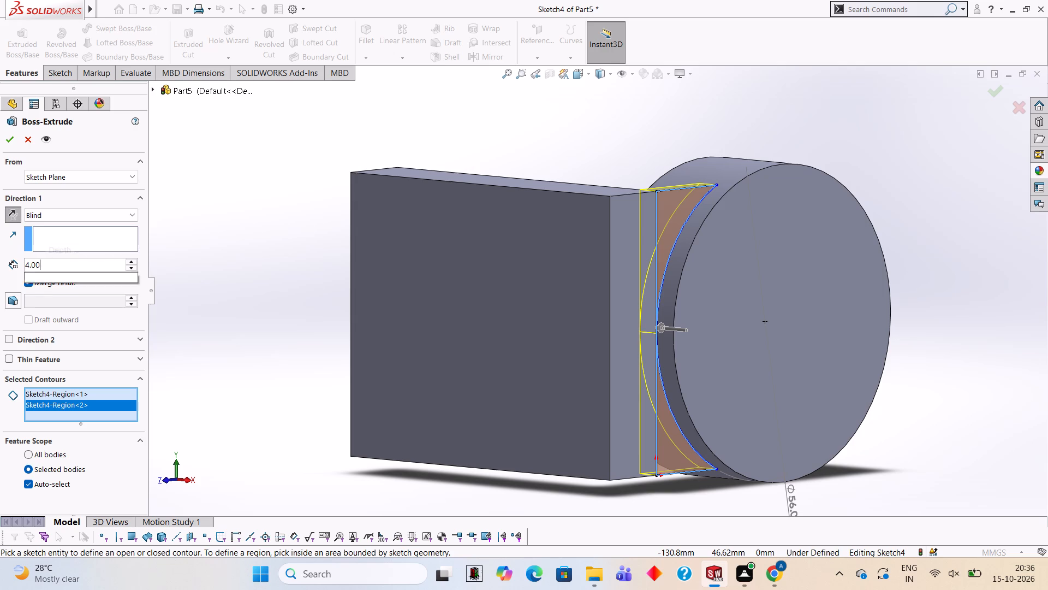
pyautogui.press('BackSpace')
pyautogui.press('BackSpace')
pyautogui.press('BackSpace')
pyautogui.write('14')
pyautogui.press('Return')
pyautogui.moveTo(291, 256); pyautogui.dragTo(351, 376, button='middle')
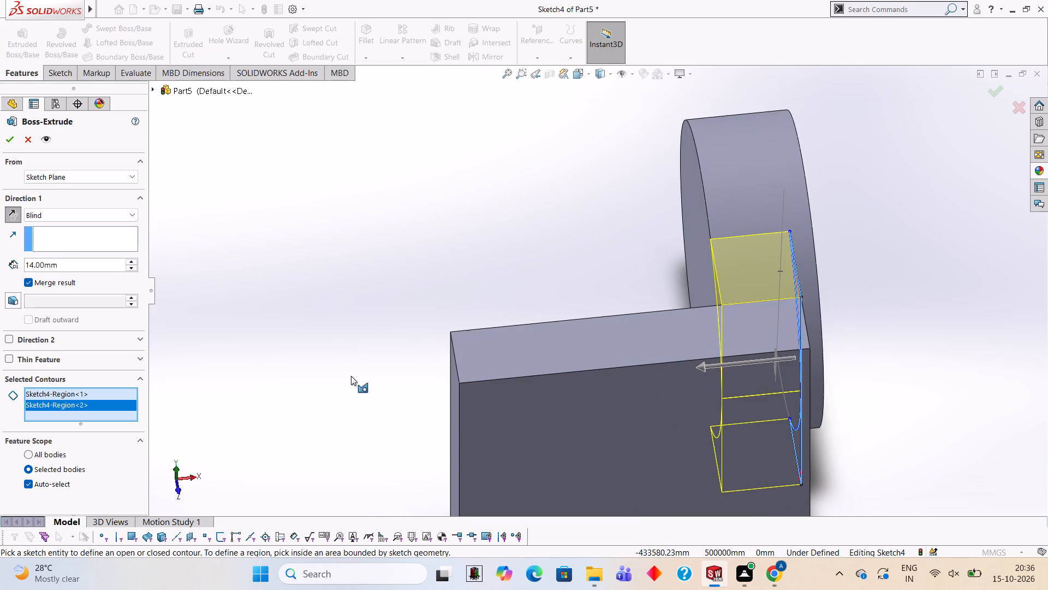
pyautogui.click(7, 139)
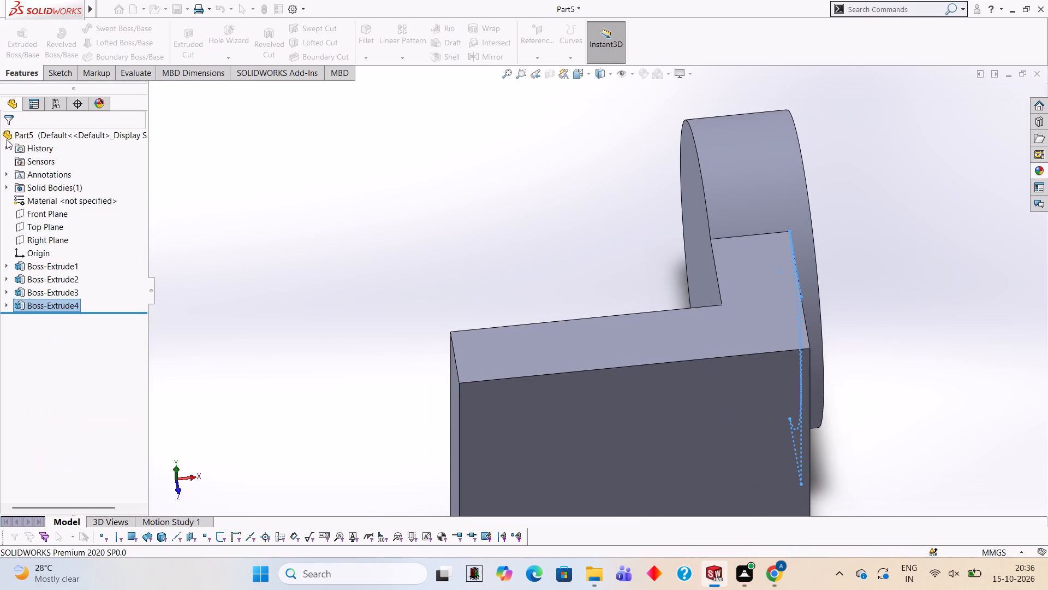
pyautogui.click(278, 175)
# Examine the joined block and disc from several sides, including from below and the front.
pyautogui.scroll(3, 524, 316)
pyautogui.moveTo(672, 327); pyautogui.dragTo(588, 234, button='middle')
pyautogui.scroll(1, 637, 303)
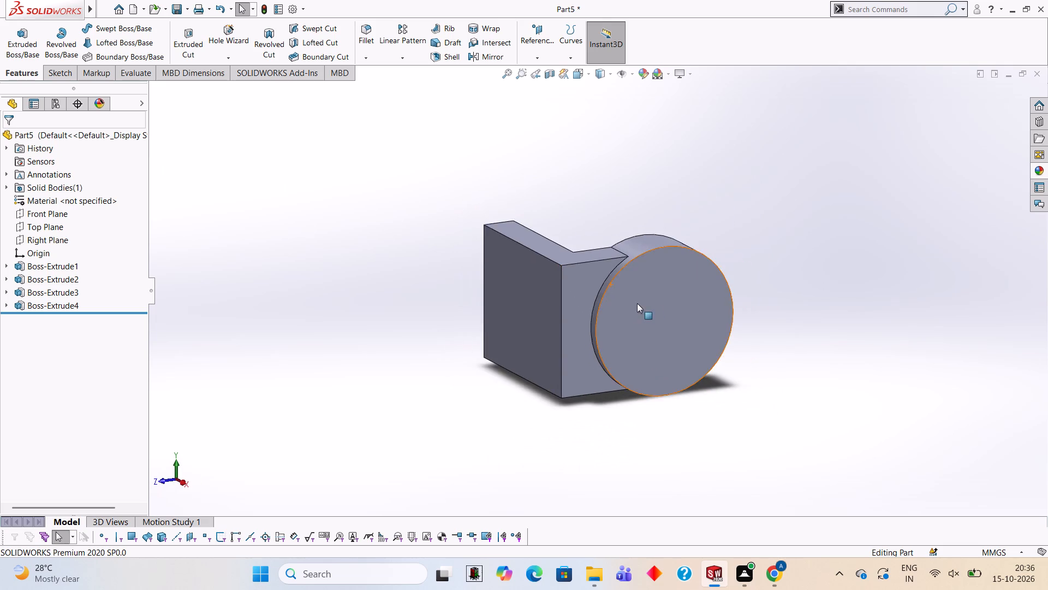
pyautogui.moveTo(681, 333); pyautogui.dragTo(694, 169, button='middle')
pyautogui.moveTo(716, 269); pyautogui.dragTo(737, 241, button='middle')
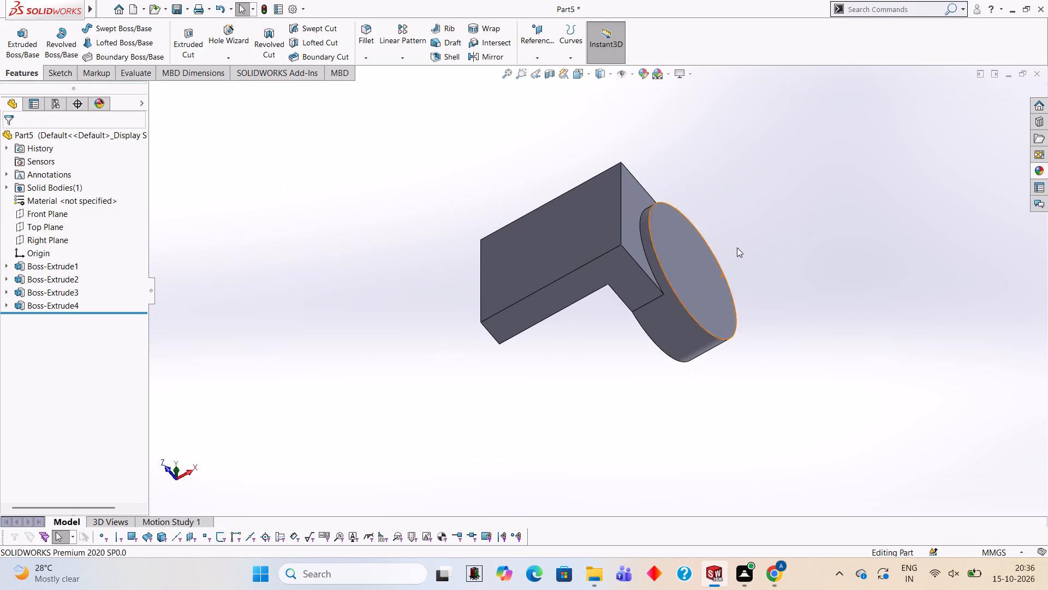
pyautogui.scroll(1, 718, 272)
pyautogui.moveTo(713, 279); pyautogui.dragTo(690, 382, button='middle')
pyautogui.scroll(2, 665, 305)
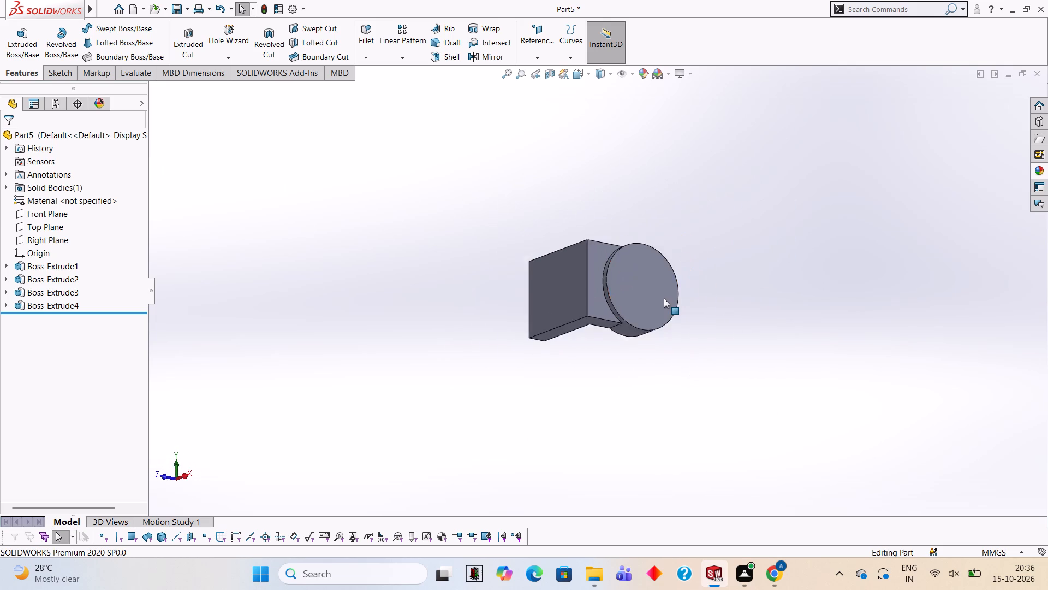
pyautogui.scroll(-3, 664, 297)
pyautogui.moveTo(619, 305); pyautogui.dragTo(662, 343, button='middle')
pyautogui.moveTo(634, 317); pyautogui.dragTo(635, 346, button='middle')
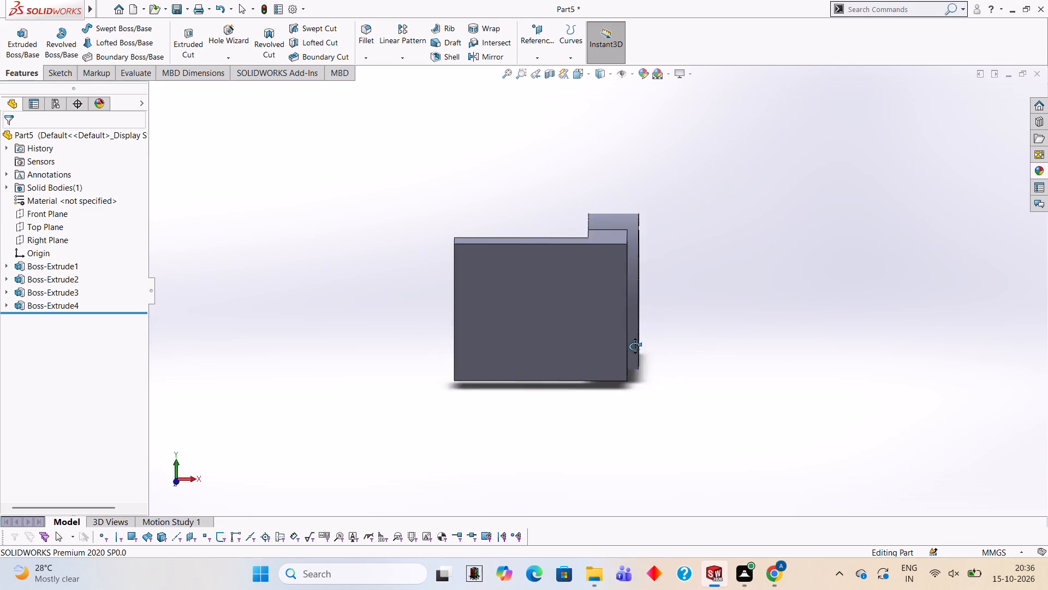
pyautogui.moveTo(635, 346); pyautogui.dragTo(613, 334, button='middle')
pyautogui.moveTo(726, 299); pyautogui.dragTo(743, 311, button='middle')
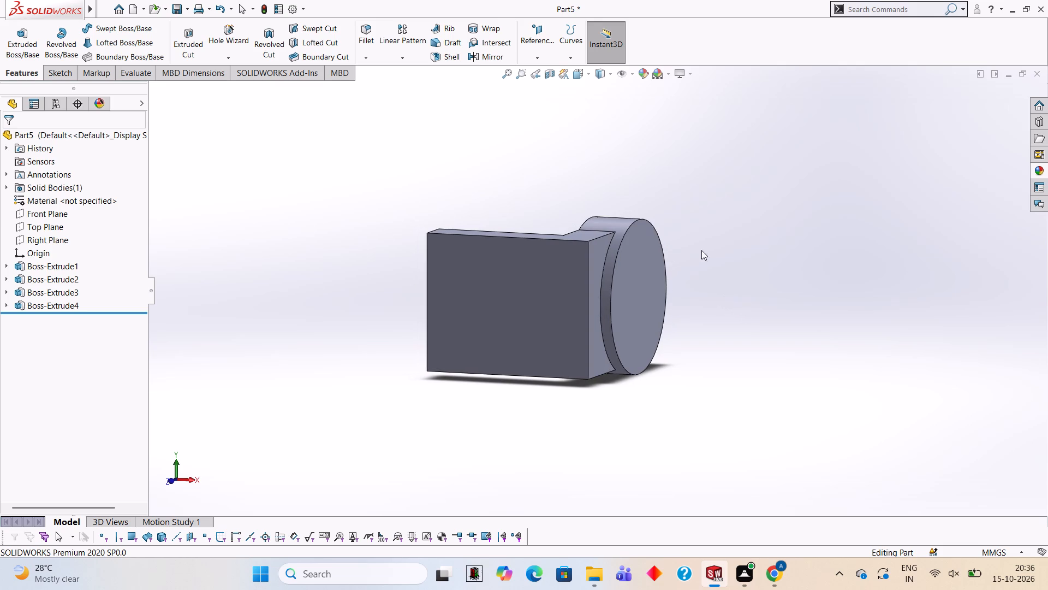
# Examine the joined block, web and disc from several sides, ending at the block's free end.
pyautogui.moveTo(653, 238); pyautogui.dragTo(698, 343, button='middle')
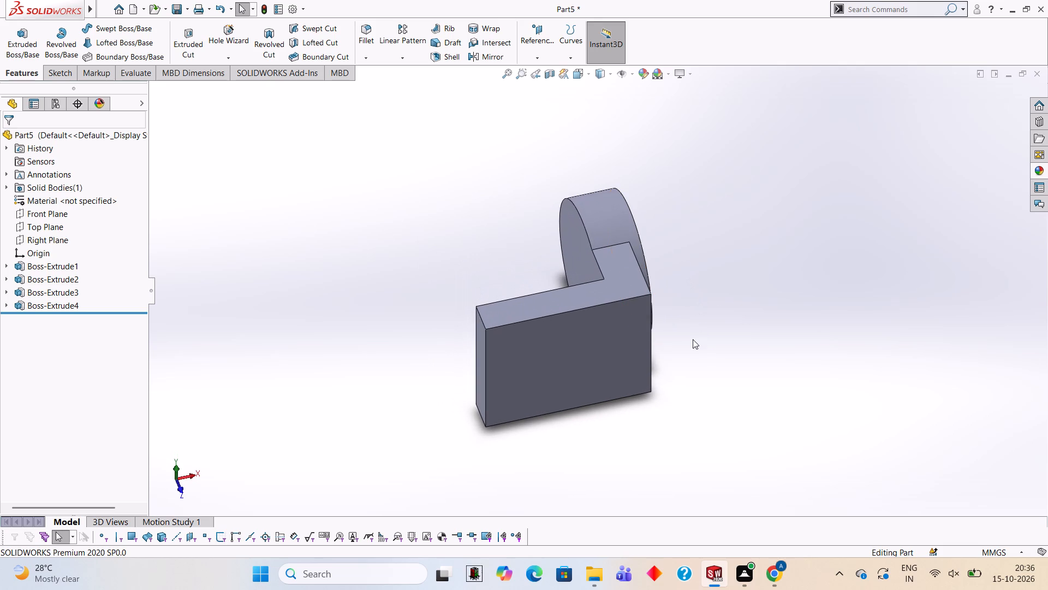
pyautogui.moveTo(612, 231); pyautogui.dragTo(687, 231, button='middle')
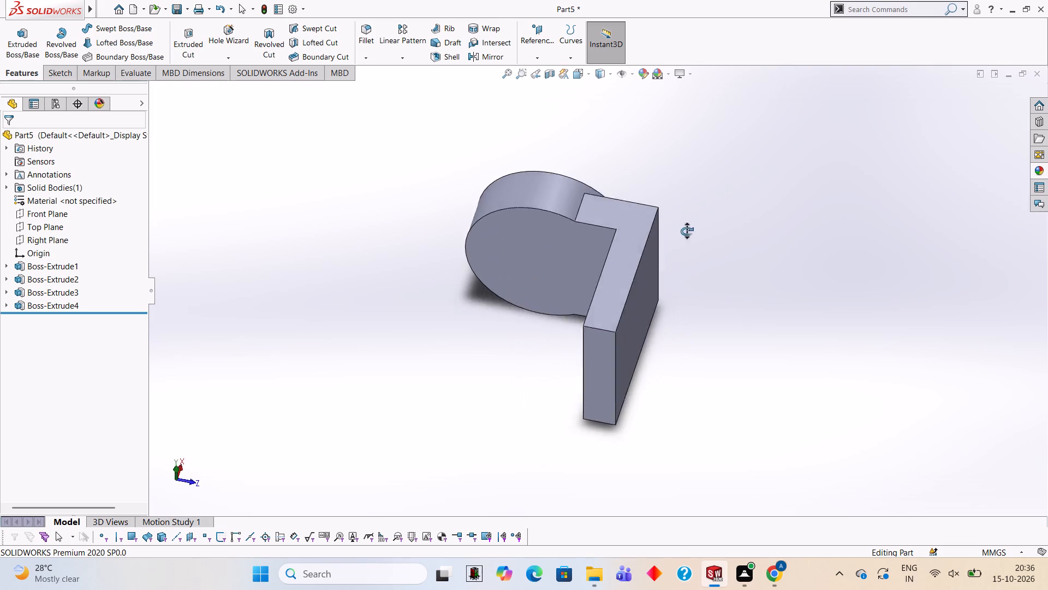
pyautogui.moveTo(687, 231); pyautogui.dragTo(692, 219, button='middle')
pyautogui.moveTo(670, 238); pyautogui.dragTo(685, 239, button='middle')
pyautogui.scroll(-1, 683, 273)
pyautogui.moveTo(683, 278); pyautogui.dragTo(677, 403, button='middle')
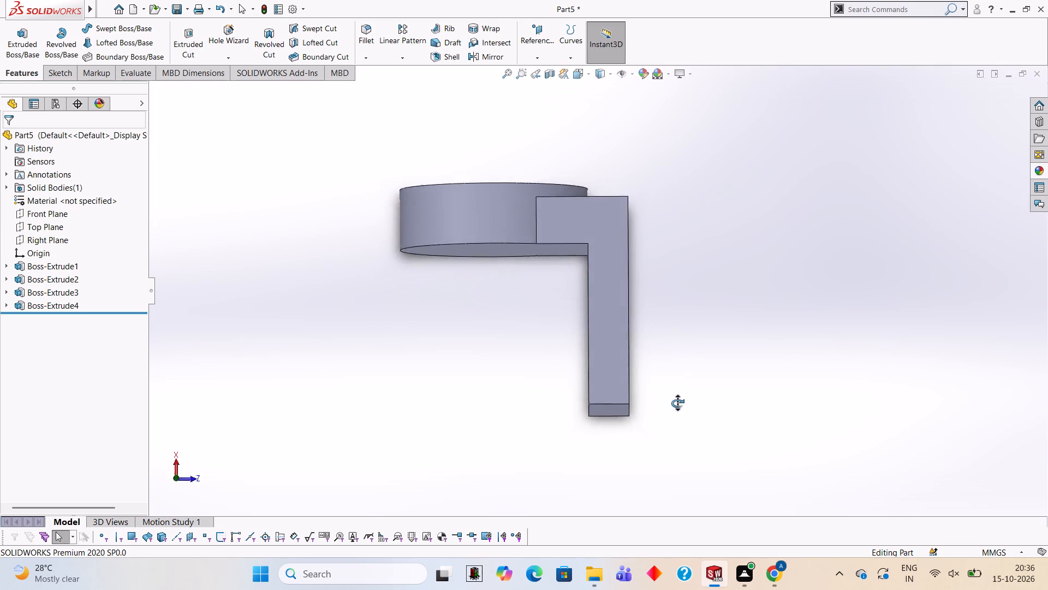
pyautogui.moveTo(677, 403); pyautogui.dragTo(700, 266, button='middle')
pyautogui.middleClick(701, 262)
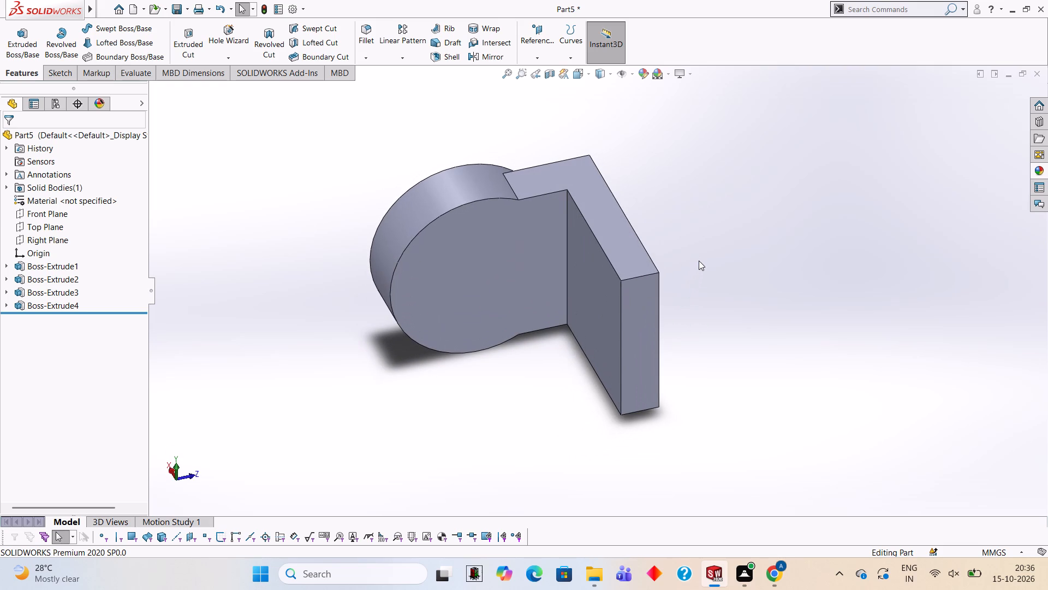
pyautogui.moveTo(742, 255); pyautogui.dragTo(718, 219, button='middle')
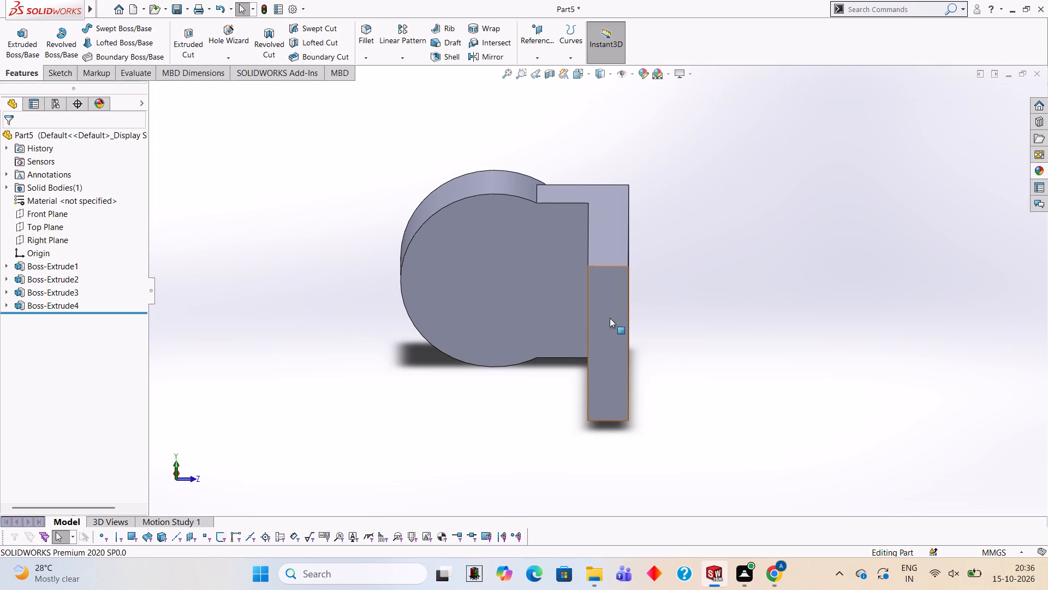
# On the block's free end face, sketch a 40 mm horizontal line from the outer vertical edge's midpoint towards the disc's centre.
pyautogui.click(610, 318)
pyautogui.click(662, 289)
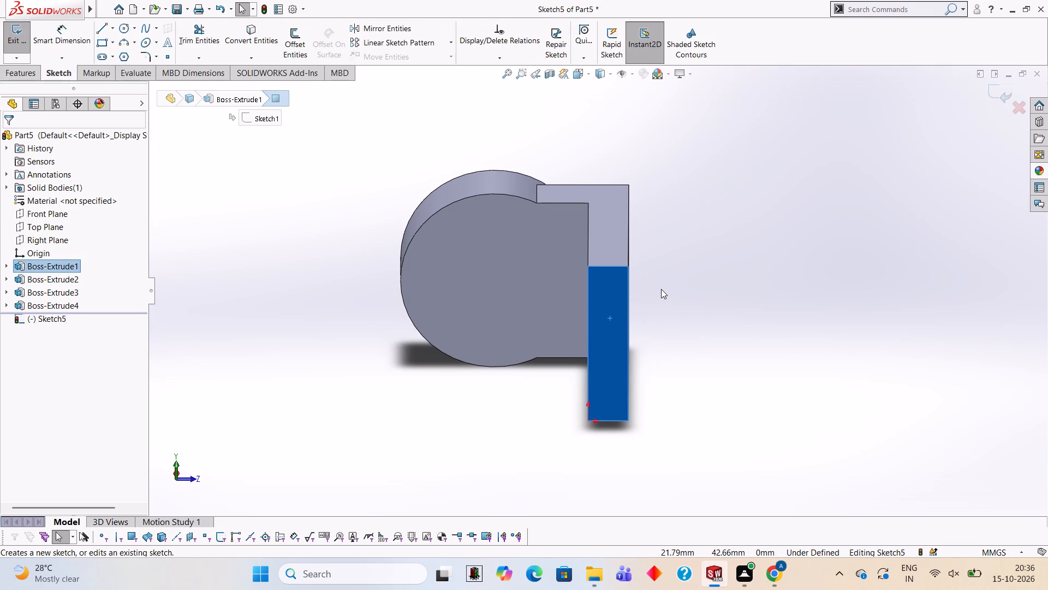
pyautogui.hotkey('ctrl', '8')
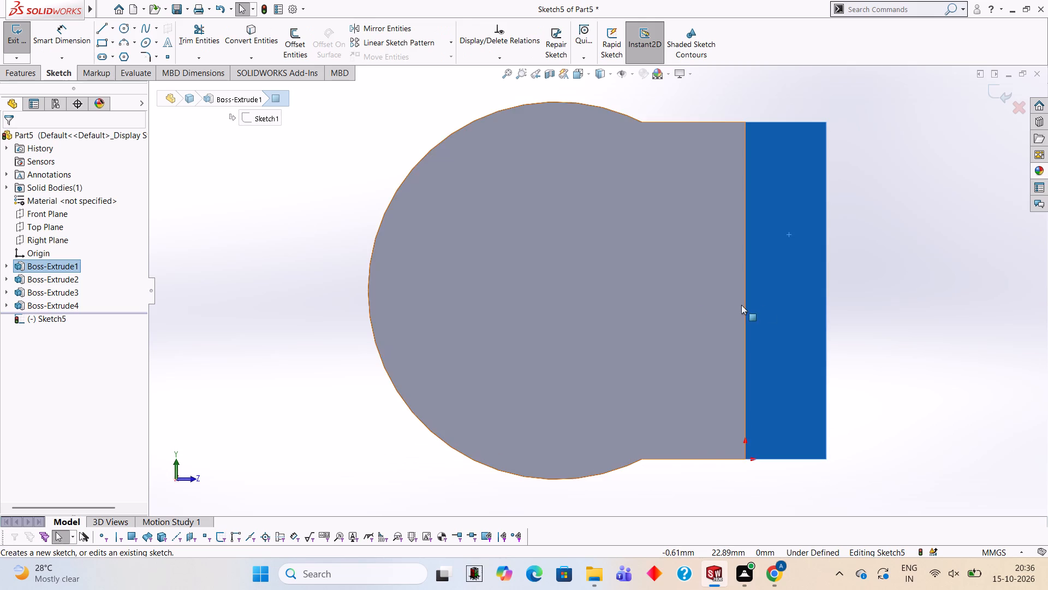
pyautogui.scroll(1, 794, 282)
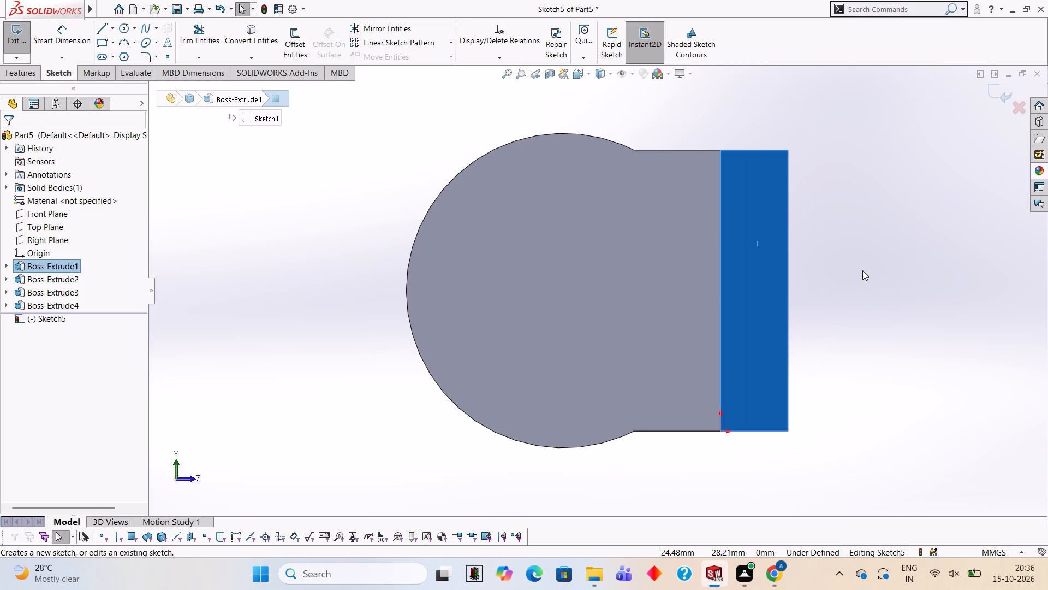
pyautogui.scroll(2, 872, 275)
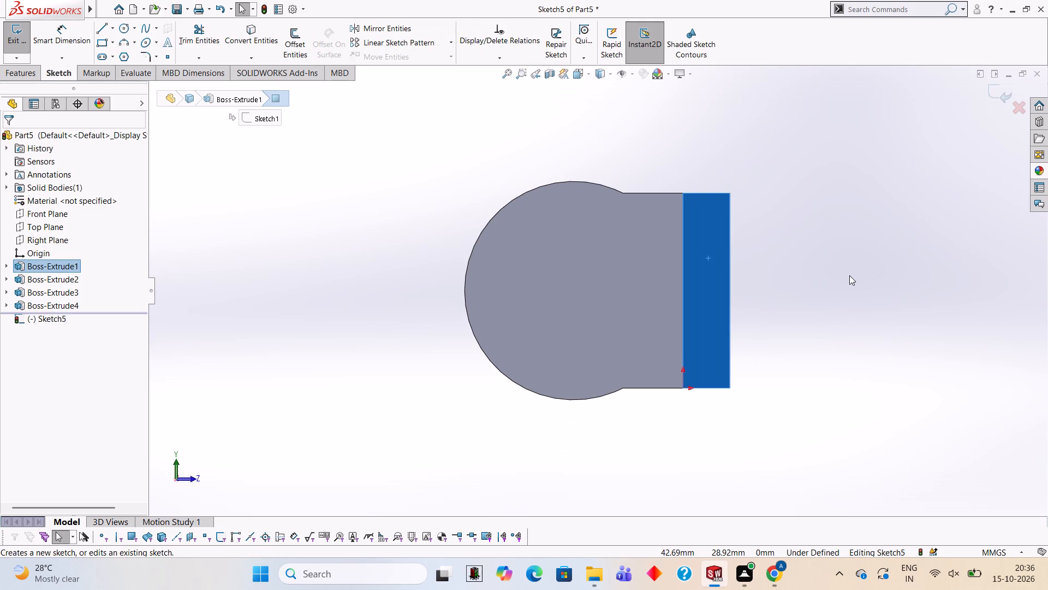
pyautogui.scroll(-1, 814, 236)
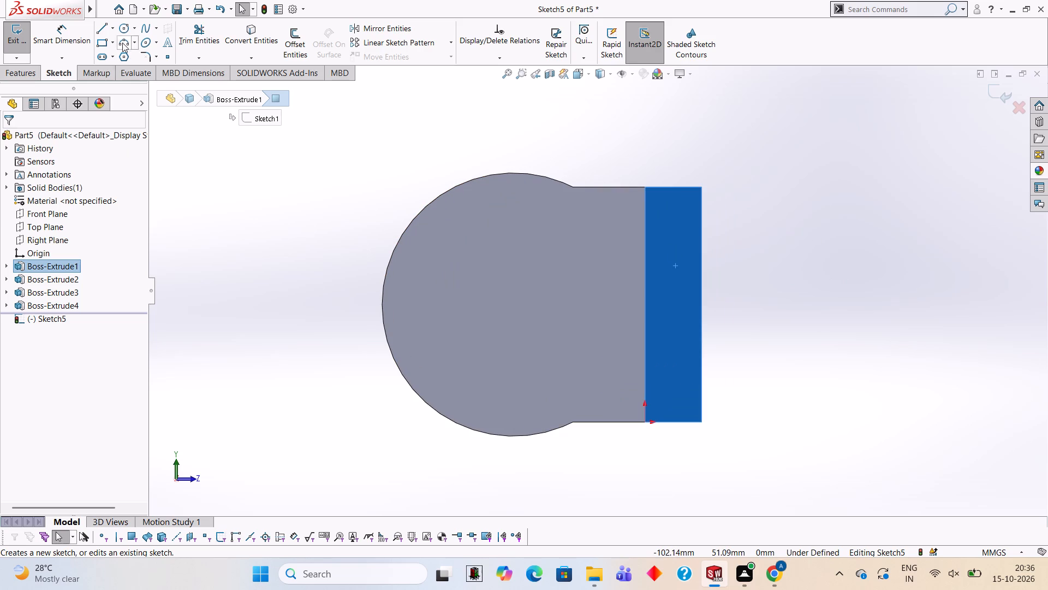
pyautogui.click(103, 27)
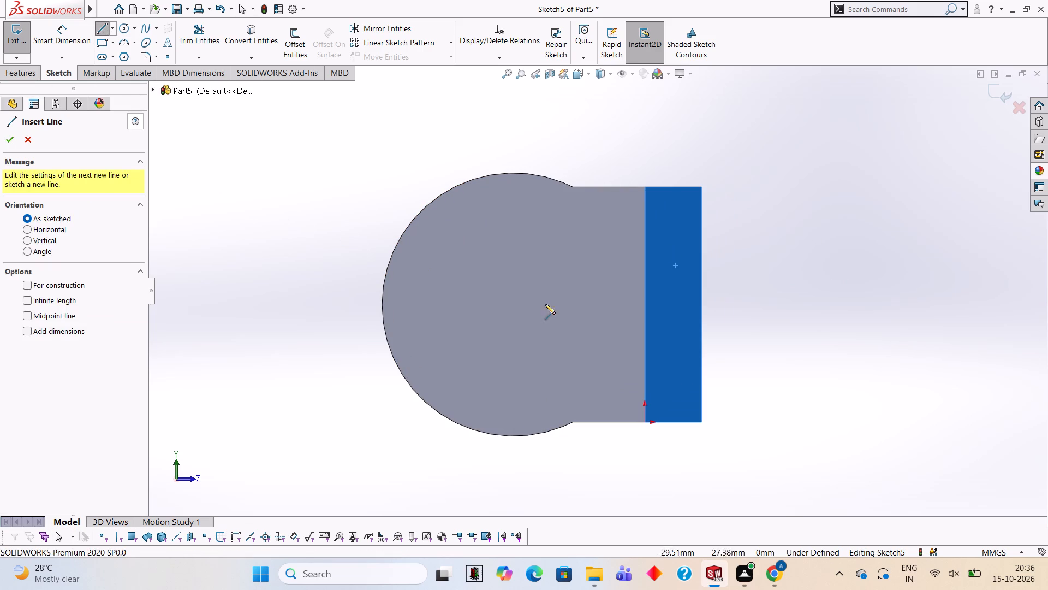
pyautogui.click(701, 303)
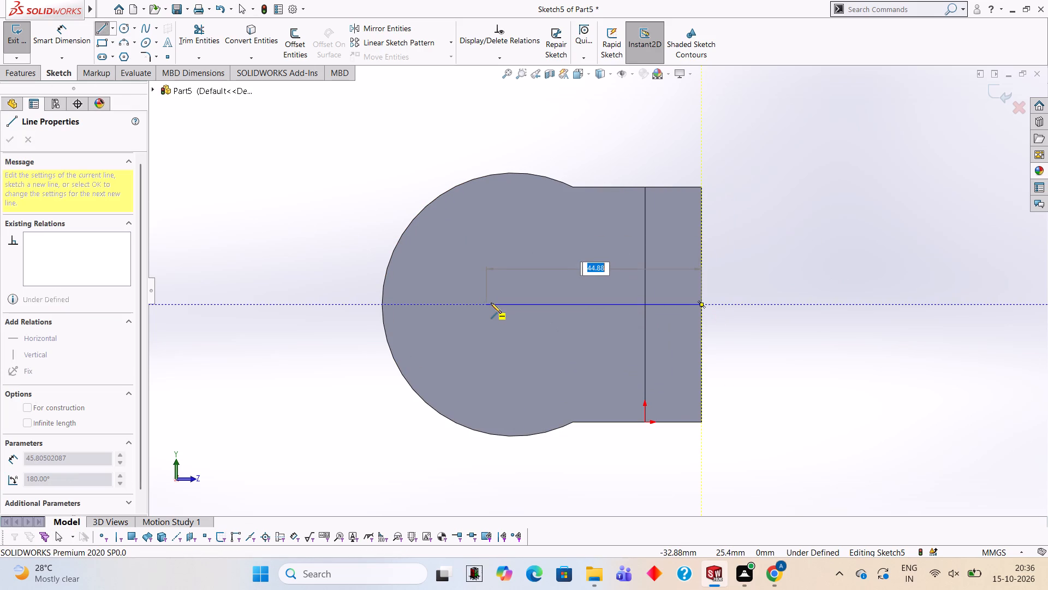
pyautogui.write('40')
pyautogui.press('Return')
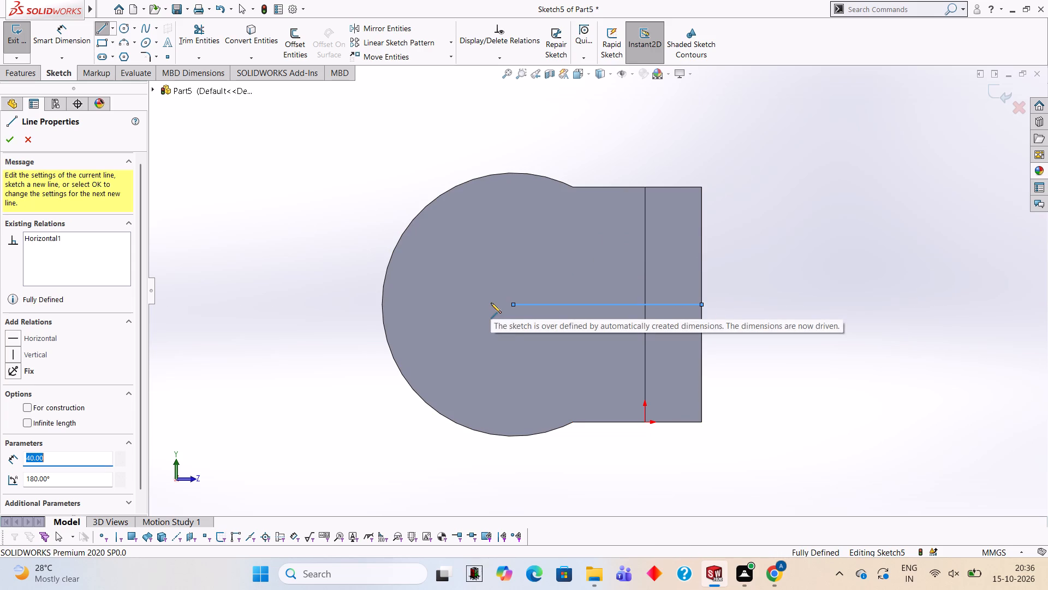
# Draw a 56 mm diameter circle centred on the line's free end.
pyautogui.click(121, 26)
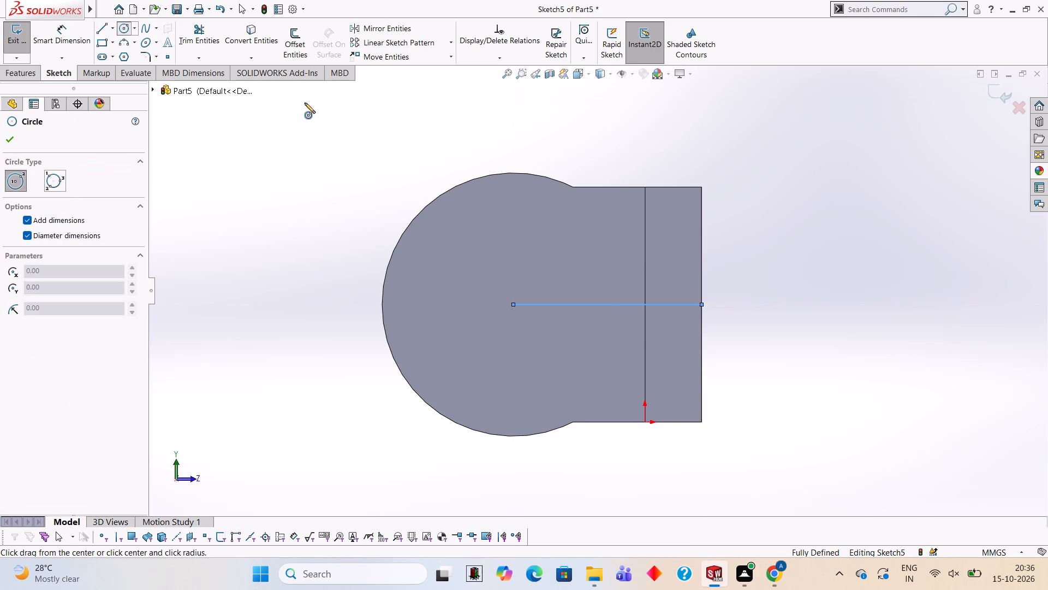
pyautogui.click(513, 304)
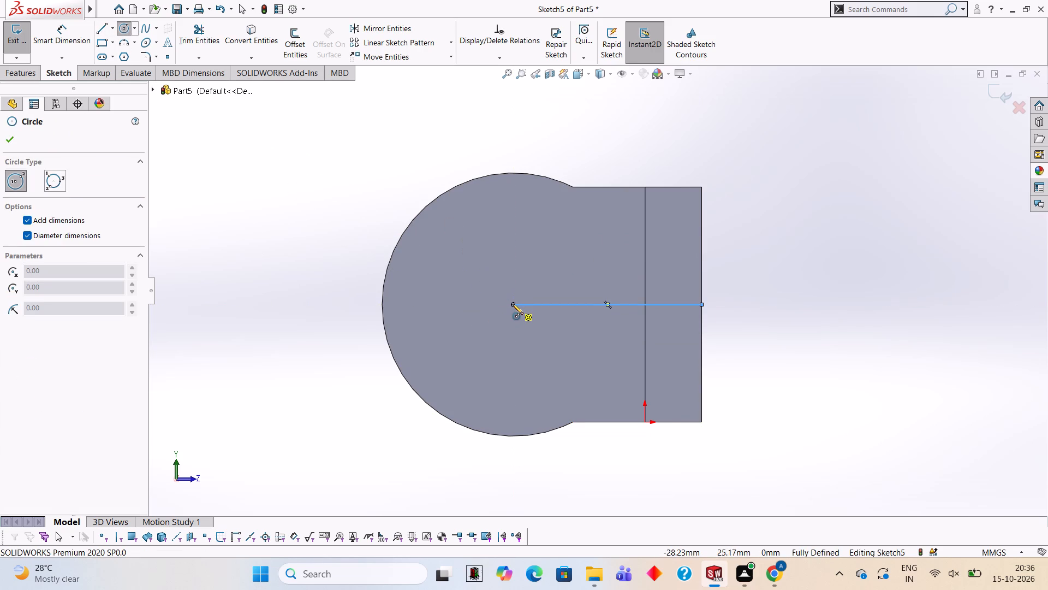
pyautogui.write('56')
pyautogui.press('Return')
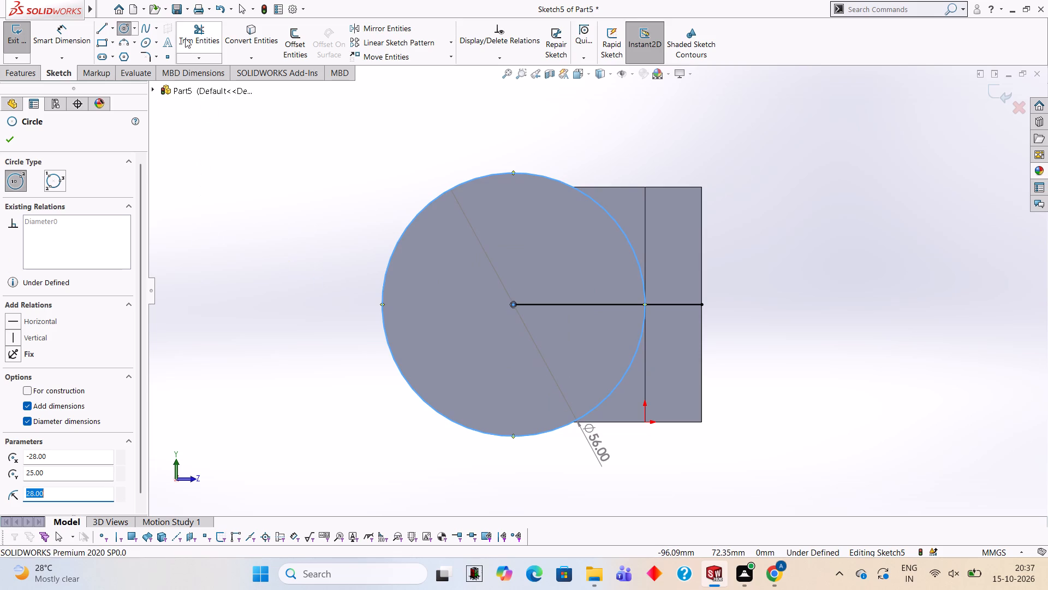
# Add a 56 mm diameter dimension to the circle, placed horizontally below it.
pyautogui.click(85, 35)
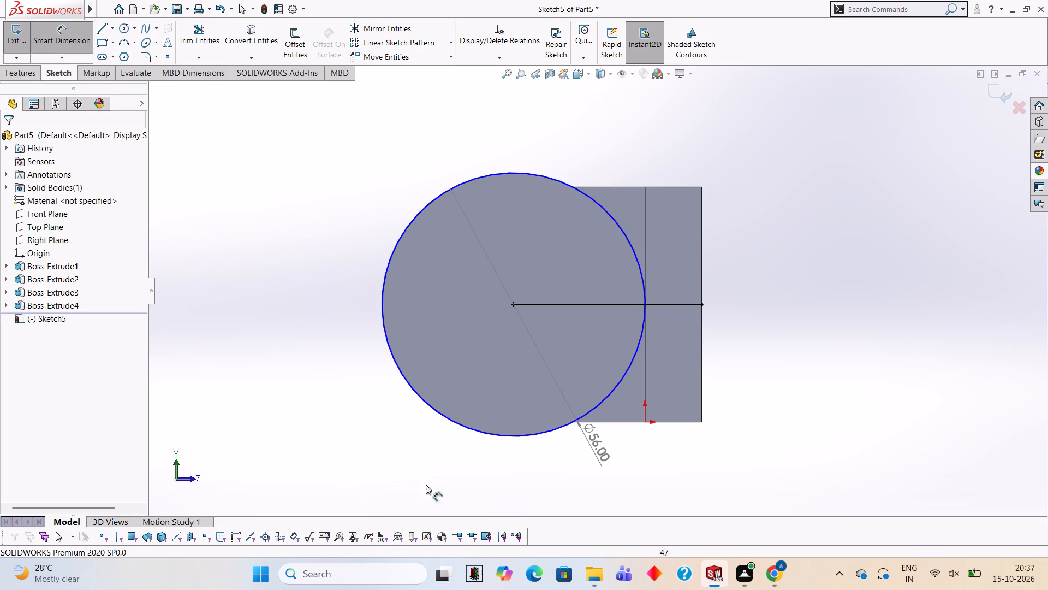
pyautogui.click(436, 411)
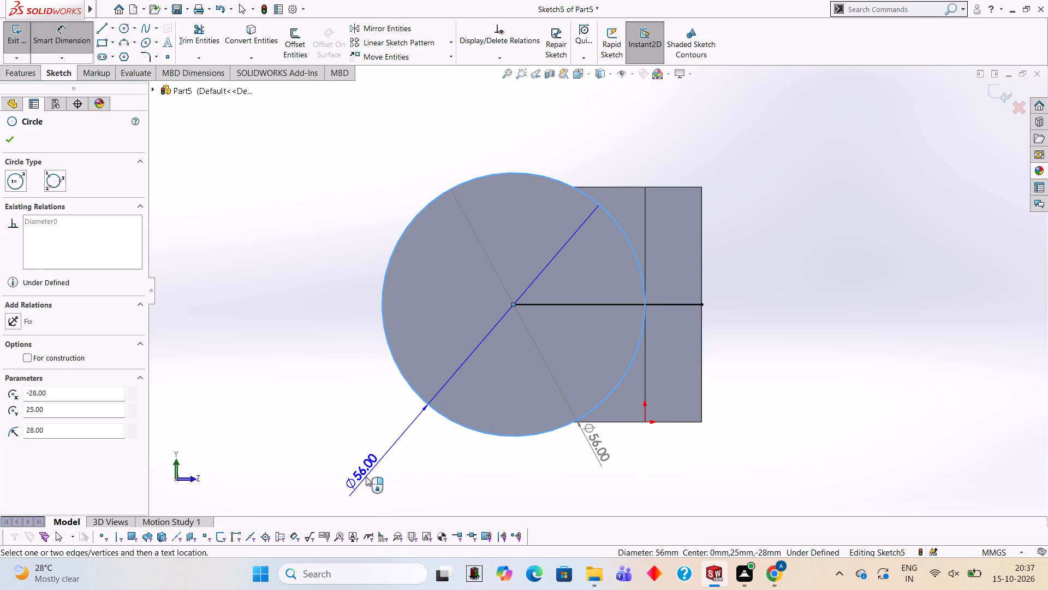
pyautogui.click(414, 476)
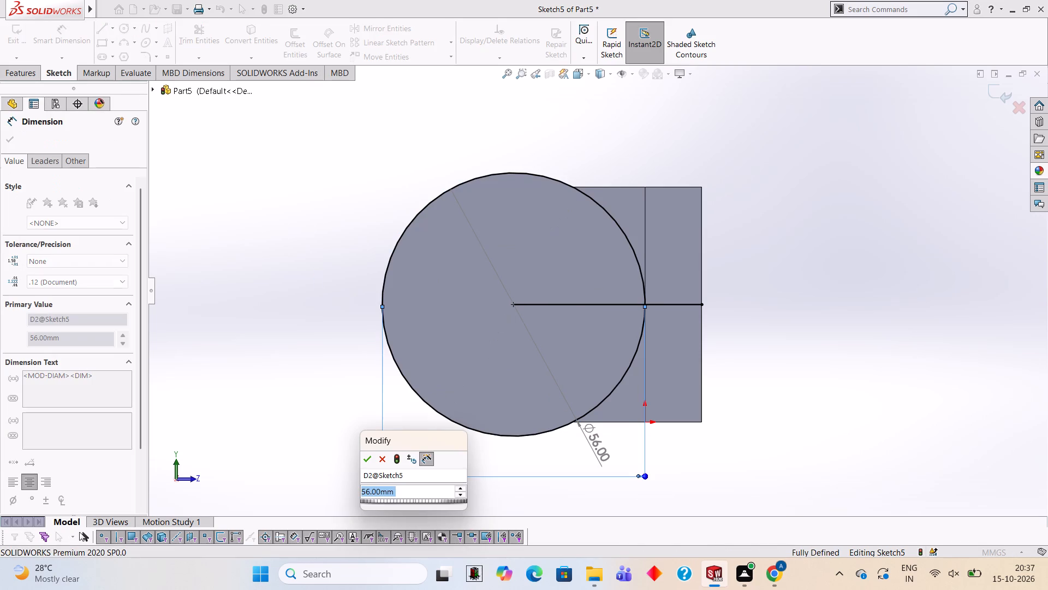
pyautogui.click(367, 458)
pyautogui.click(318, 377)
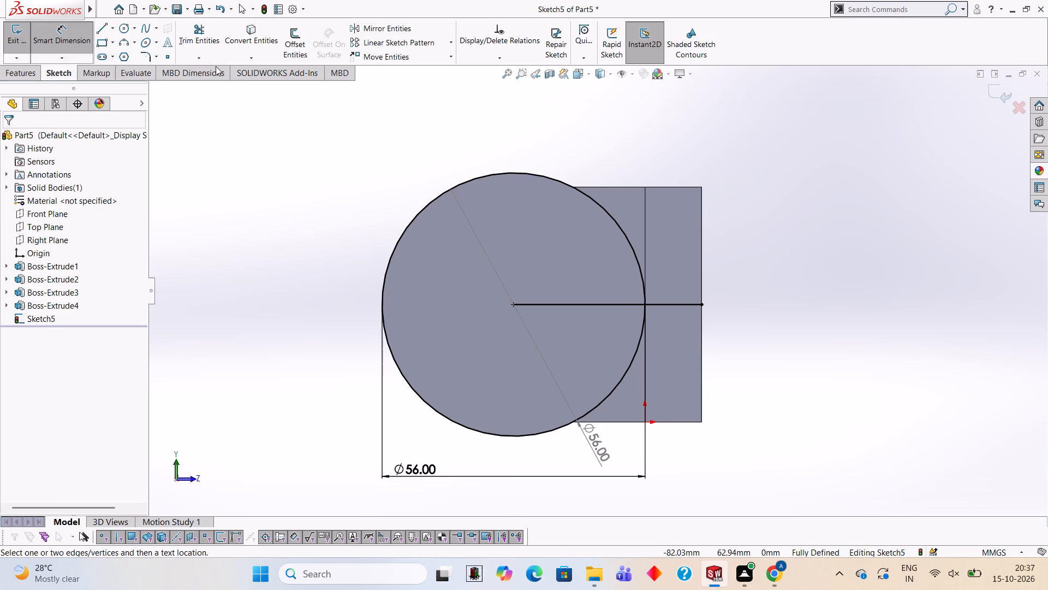
# Trim away both parts of the 40 mm line, outside and inside the circle.
pyautogui.click(192, 46)
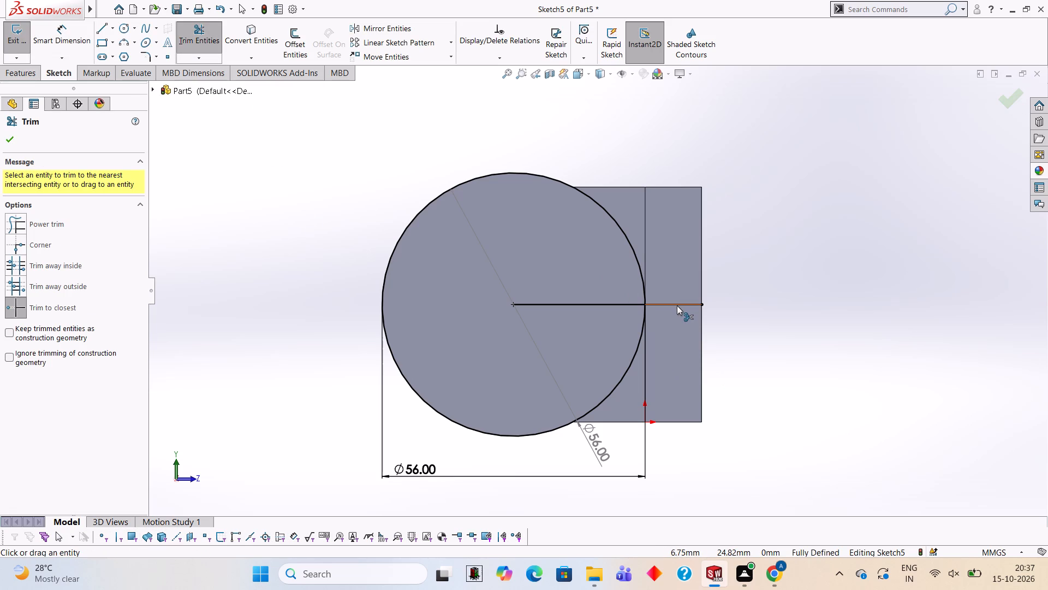
pyautogui.click(677, 305)
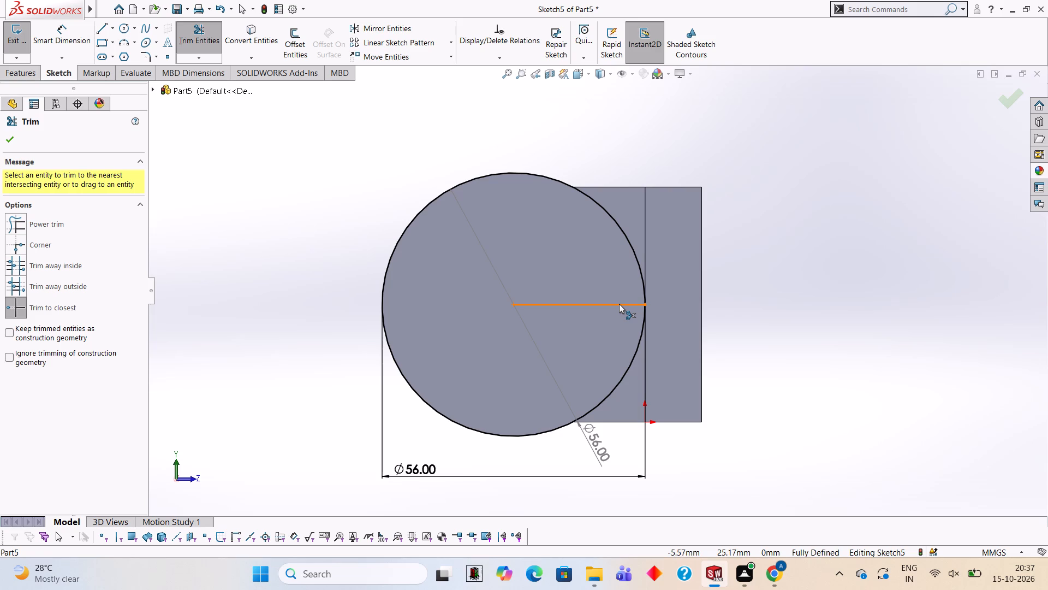
pyautogui.click(619, 304)
# Draw four lines forming a rectangle about 17 mm wide and 50 mm high, from the block's inner edge to the web's intersections with the circle.
pyautogui.scroll(-2, 682, 240)
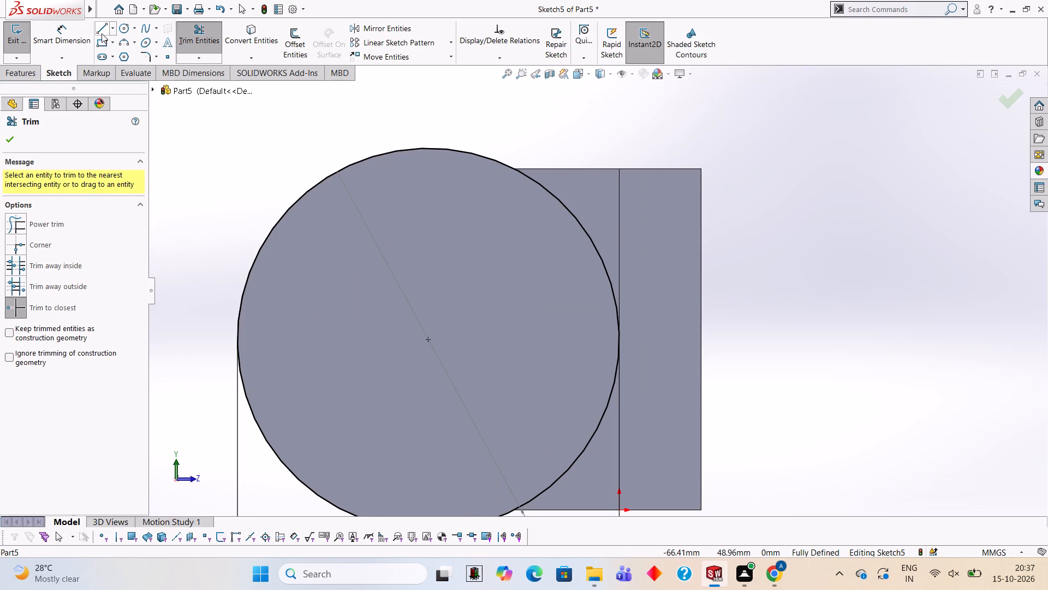
pyautogui.click(95, 31)
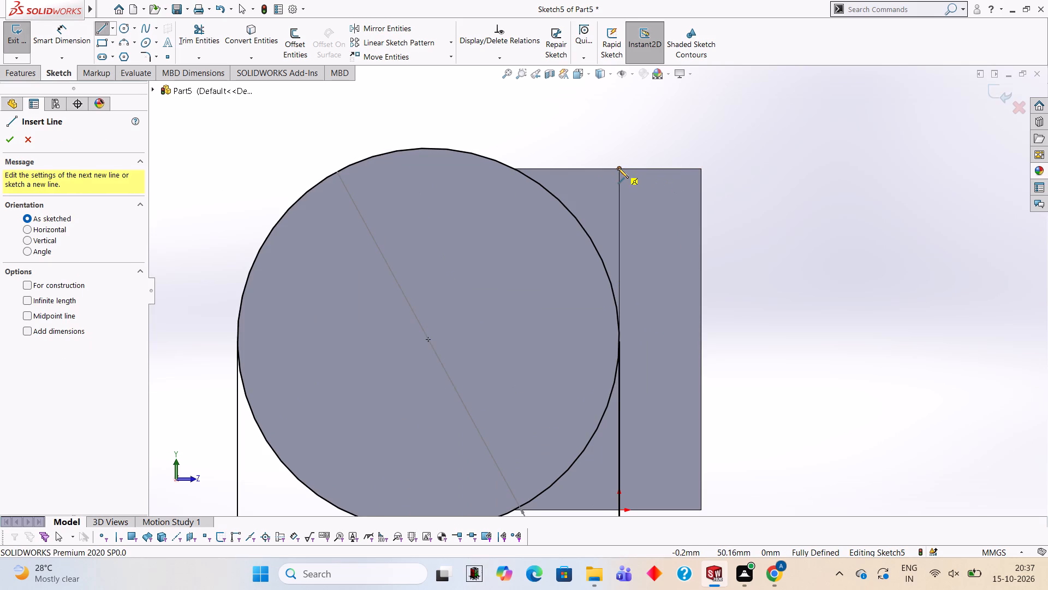
pyautogui.click(618, 168)
pyautogui.click(513, 168)
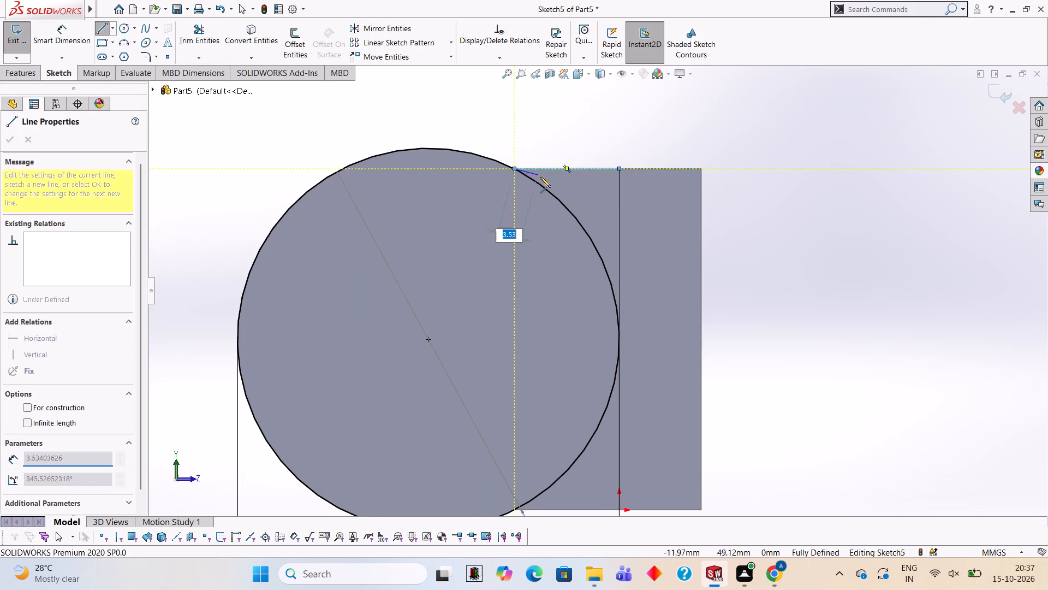
pyautogui.scroll(3, 623, 273)
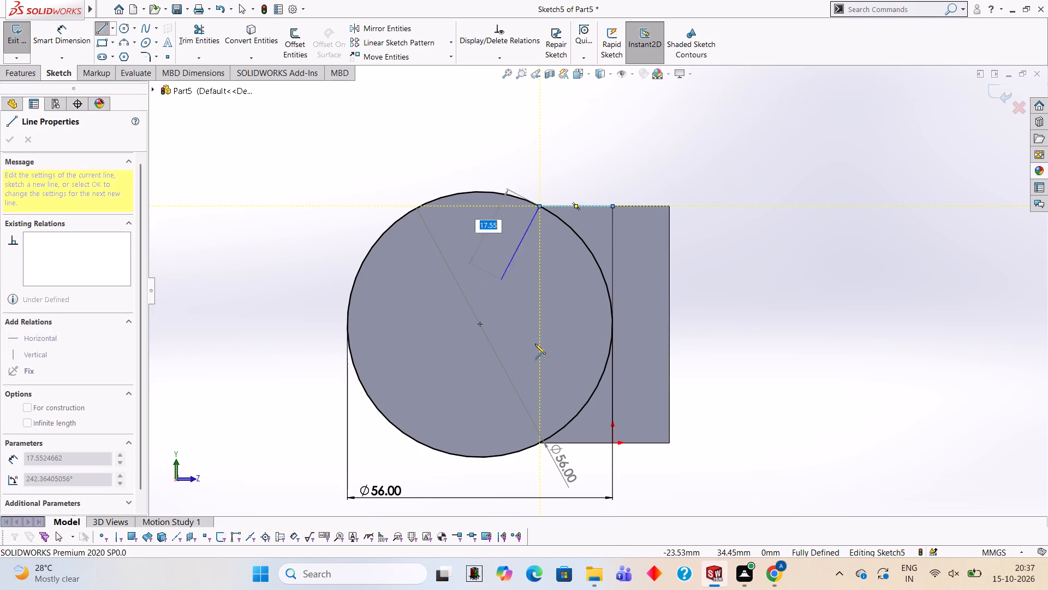
pyautogui.click(538, 444)
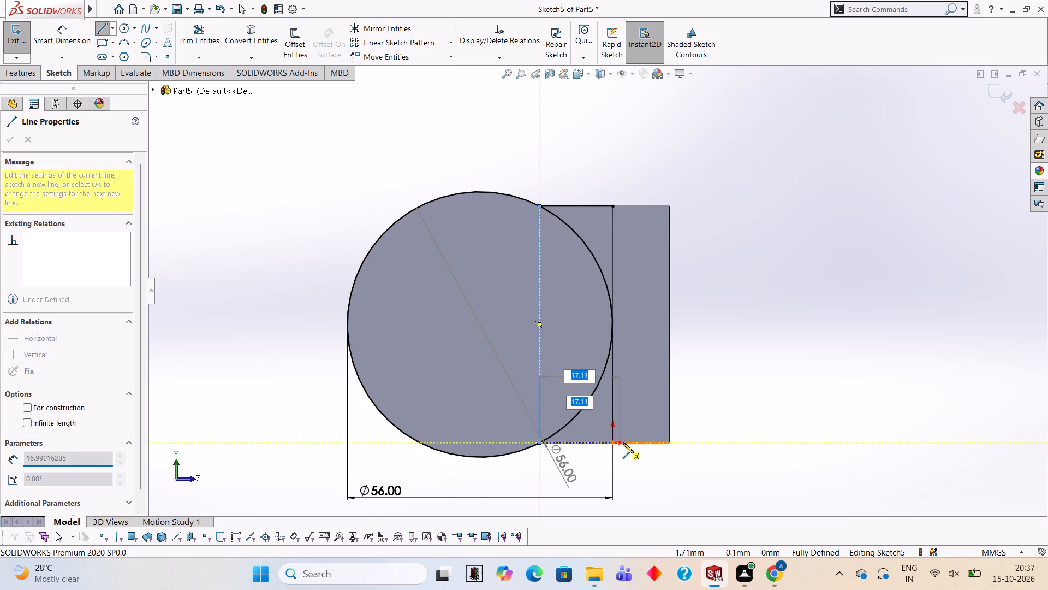
pyautogui.click(612, 444)
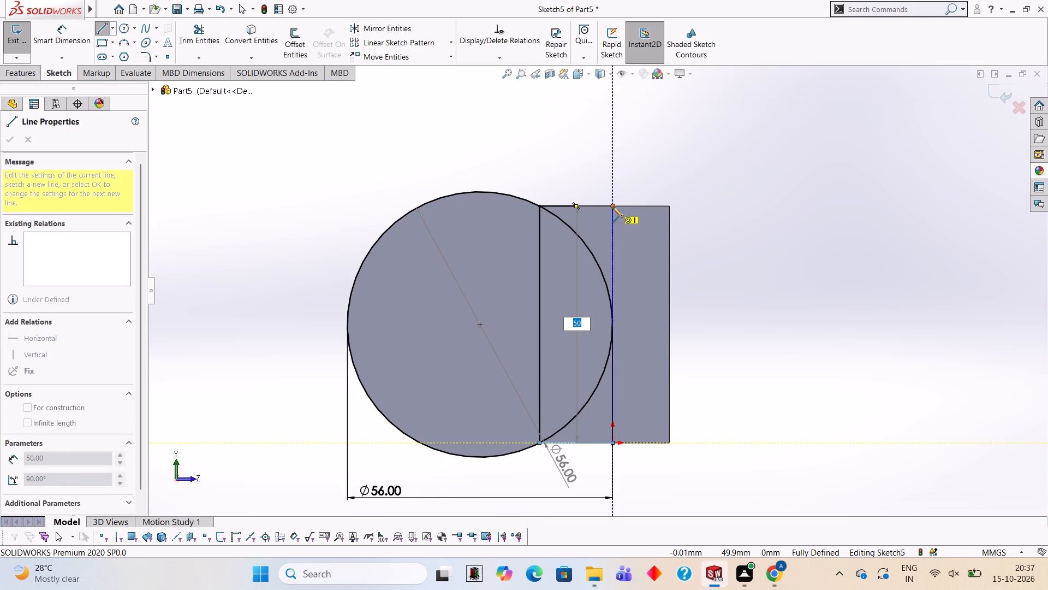
pyautogui.click(612, 206)
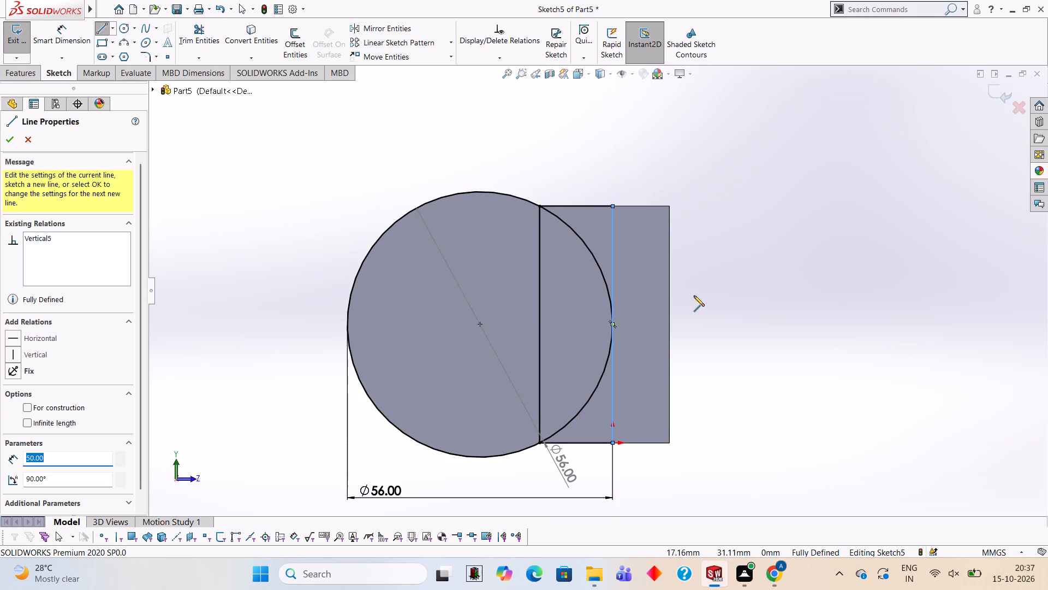
# Trim away the rectangle's vertical line inside the circle and the circle's arc beyond the rectangle.
pyautogui.click(212, 38)
pyautogui.click(538, 293)
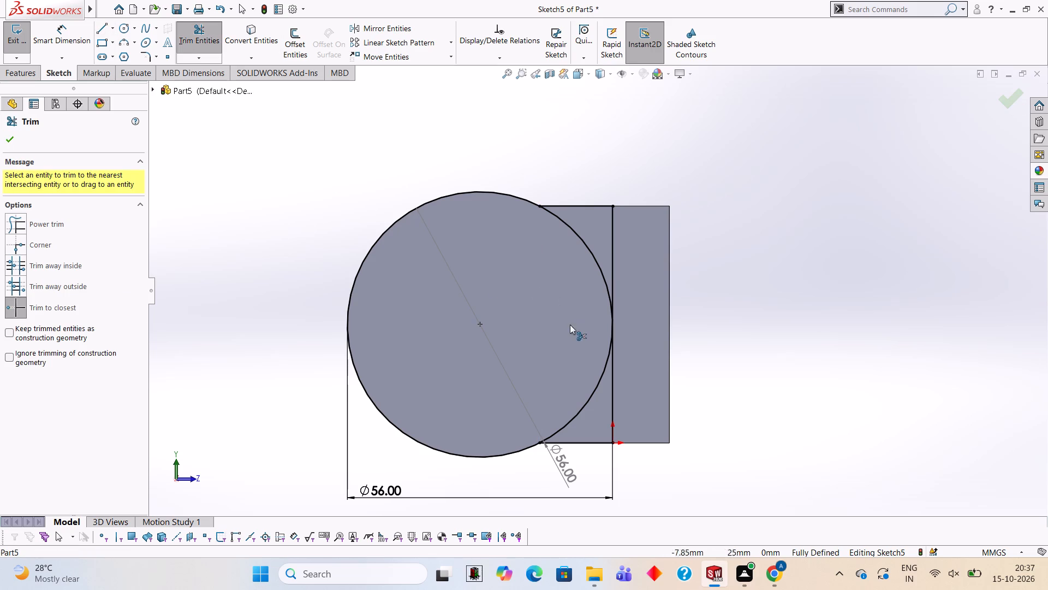
pyautogui.click(444, 197)
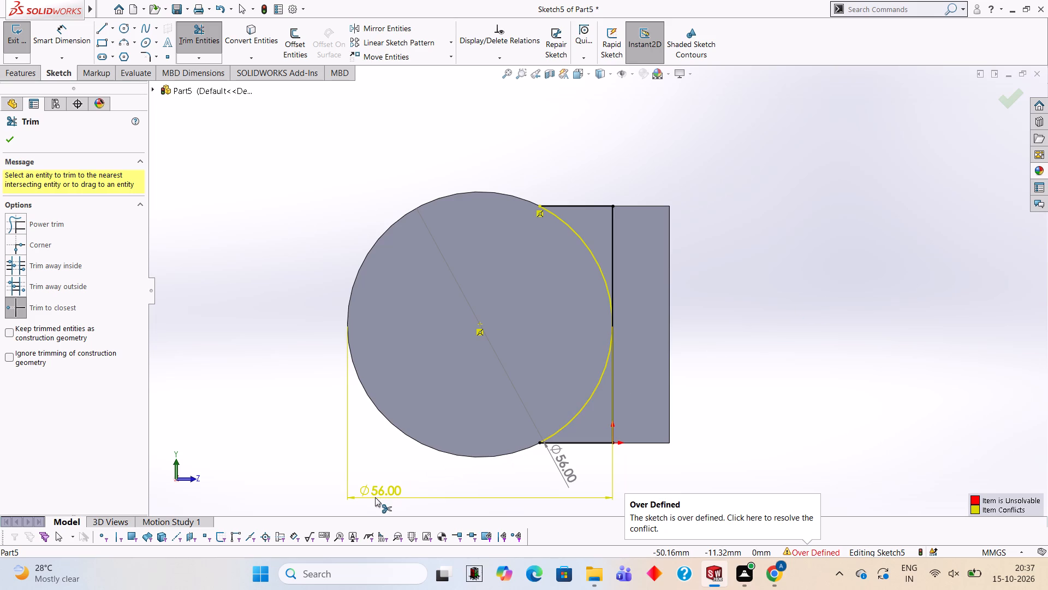
# Delete the conflicting horizontal 56 mm diameter dimension below the circle.
pyautogui.press('Escape')
pyautogui.rightClick(386, 482)
pyautogui.press('Escape')
pyautogui.press('Escape')
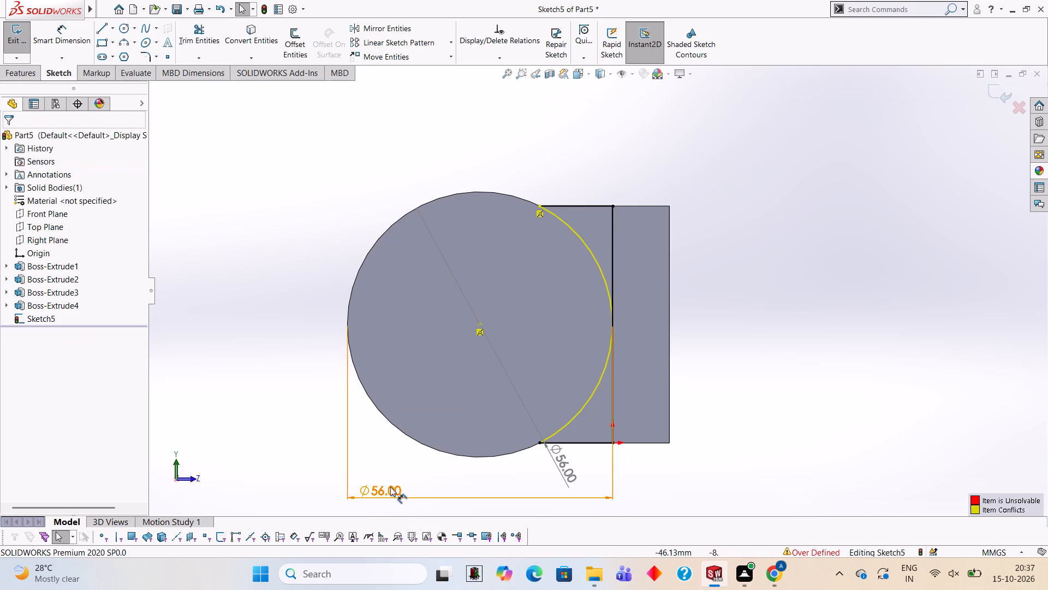
pyautogui.rightClick(381, 490)
pyautogui.rightClick(419, 445)
pyautogui.click(419, 445)
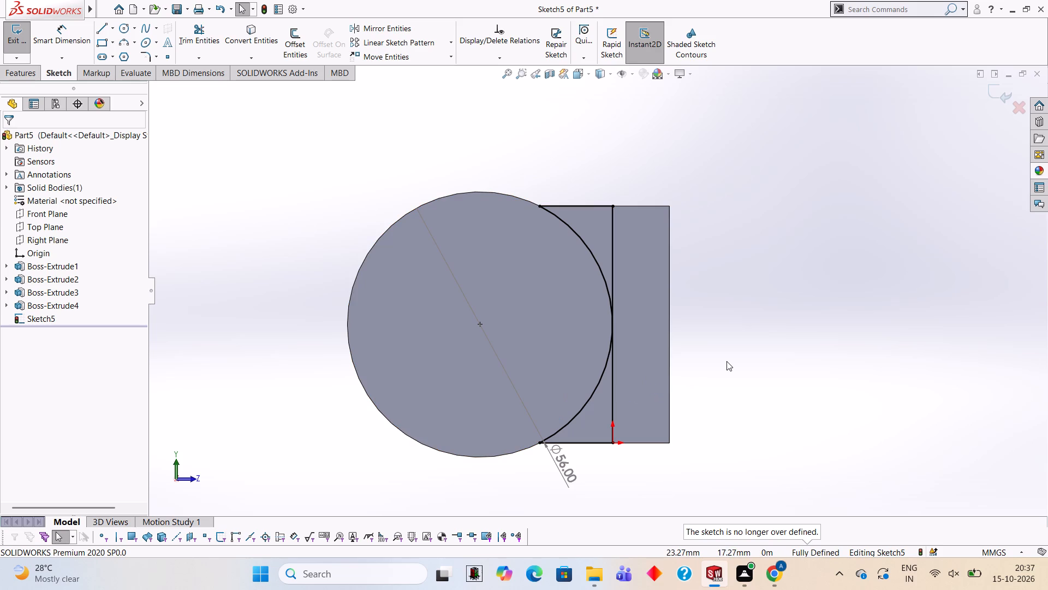
pyautogui.click(834, 370)
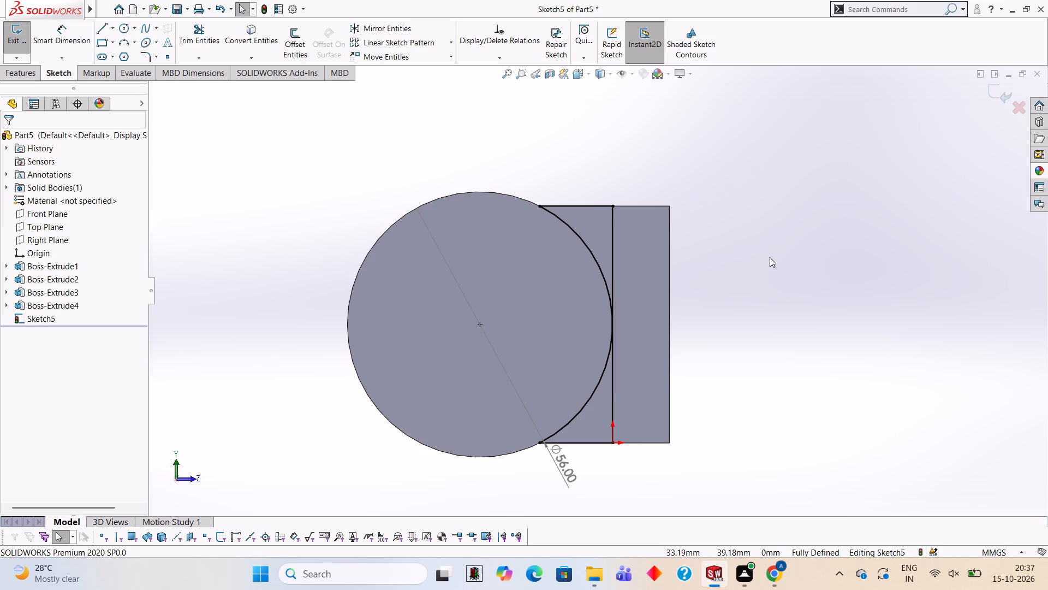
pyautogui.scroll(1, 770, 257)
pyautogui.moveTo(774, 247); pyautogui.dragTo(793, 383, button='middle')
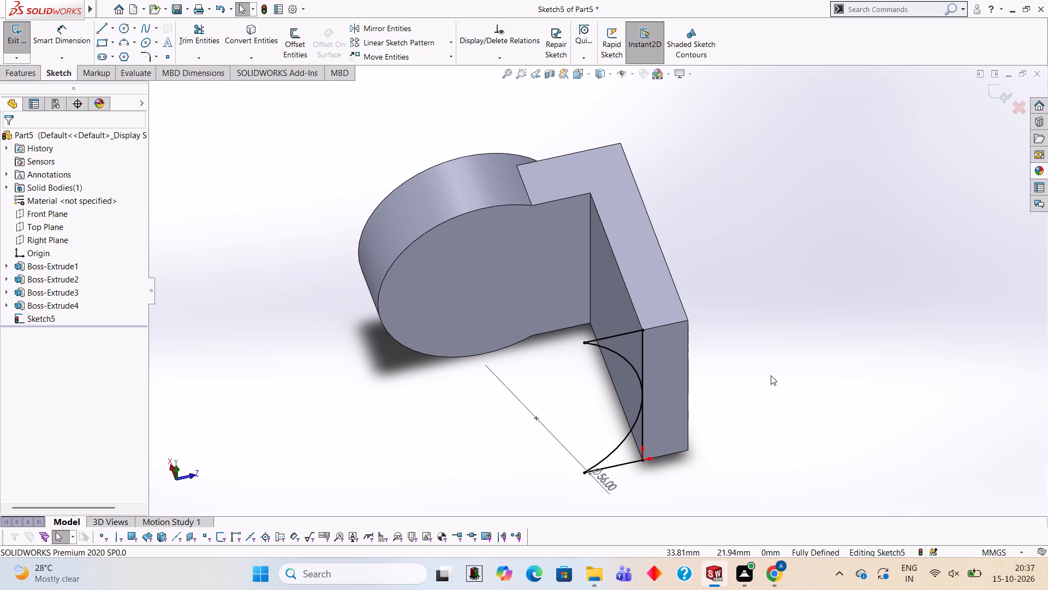
# Undo the deletion of the 56 mm diameter dimension and the last trim of the circle's arc.
pyautogui.hotkey('ctrl', 'z')
pyautogui.hotkey('ctrl', 'z')
pyautogui.scroll(1, 777, 391)
pyautogui.moveTo(765, 398); pyautogui.dragTo(753, 308, button='middle')
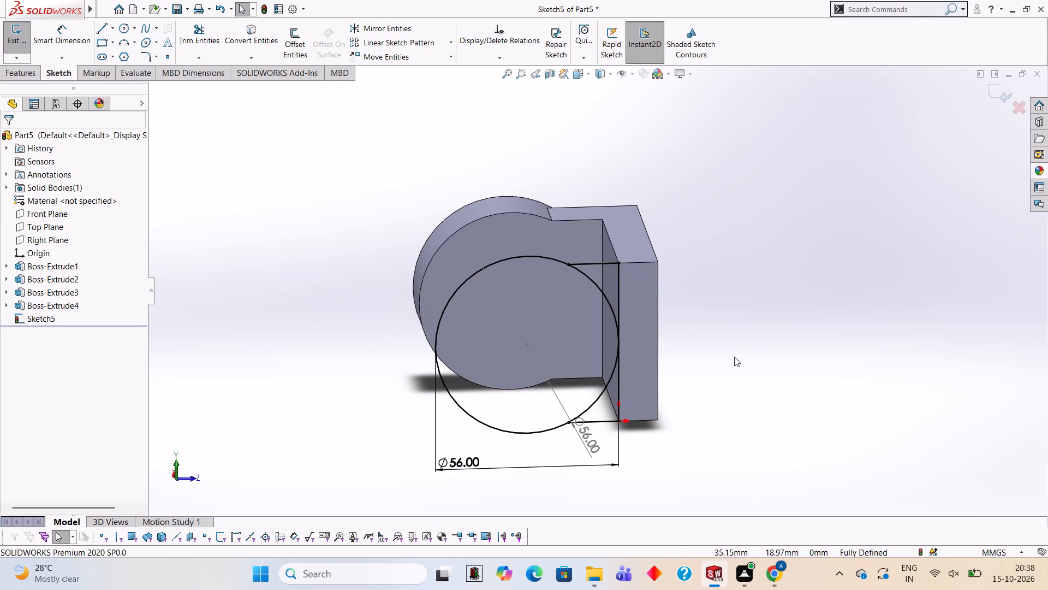
# Extrude the circle and both corner regions beside the block 14 mm, reversed toward the opposite arm and merged with the body.
pyautogui.click(16, 68)
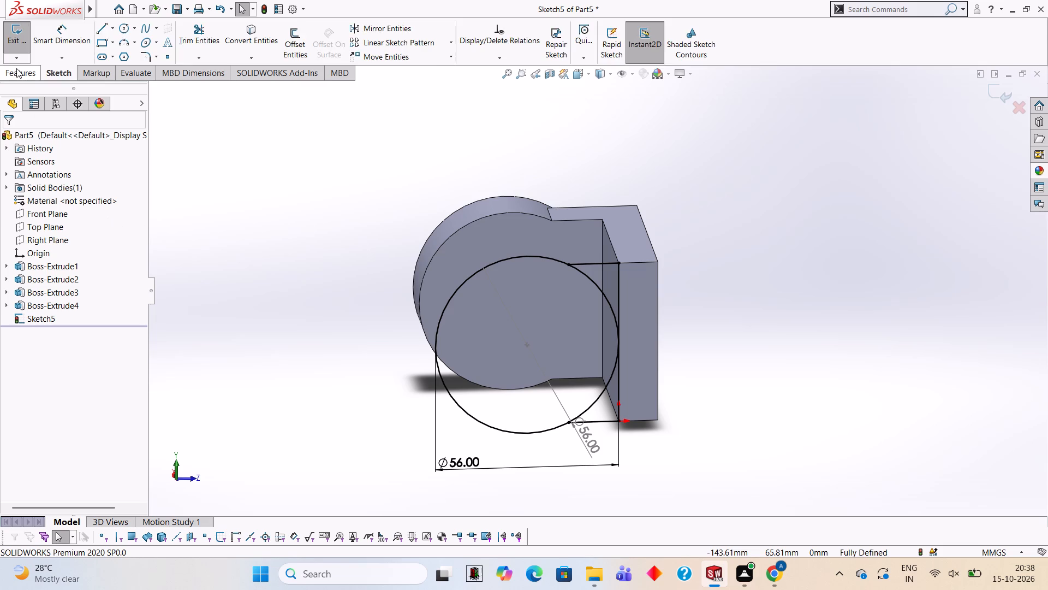
pyautogui.click(32, 43)
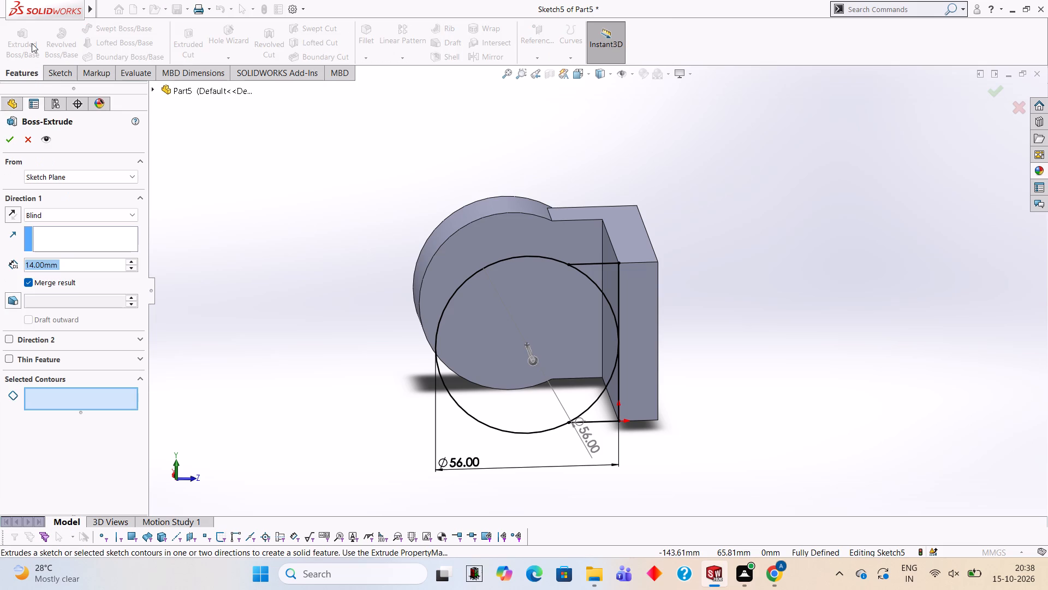
pyautogui.click(568, 305)
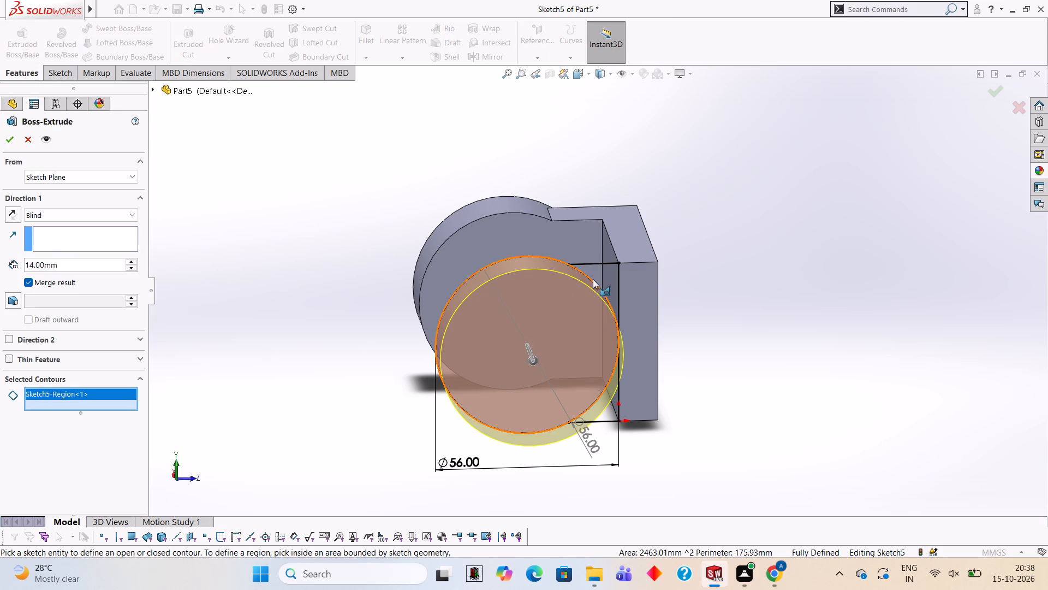
pyautogui.click(600, 270)
pyautogui.moveTo(584, 404); pyautogui.dragTo(581, 329, button='middle')
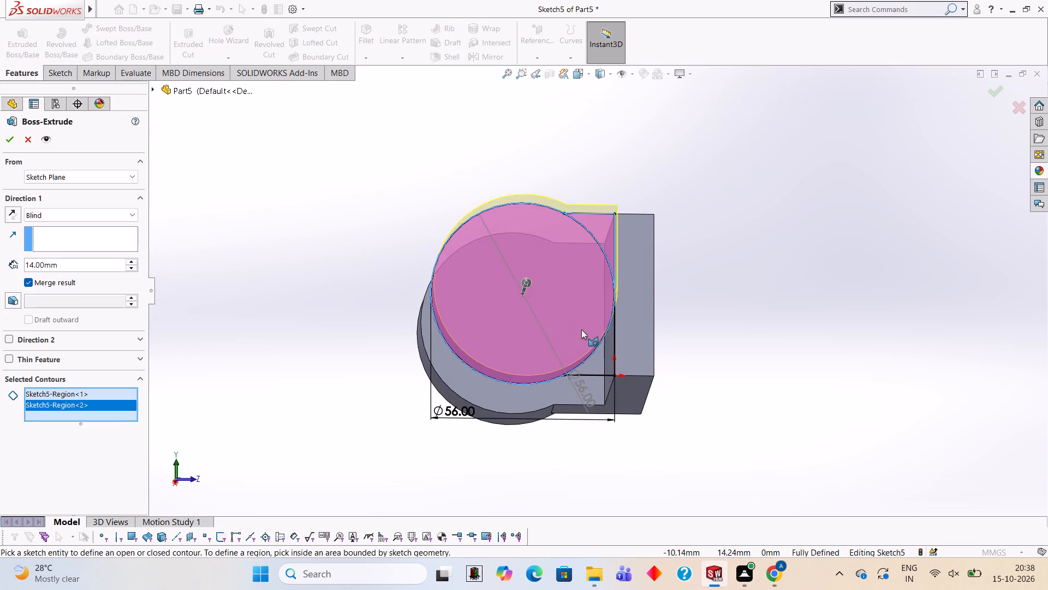
pyautogui.click(607, 350)
pyautogui.moveTo(607, 269); pyautogui.dragTo(596, 327, button='middle')
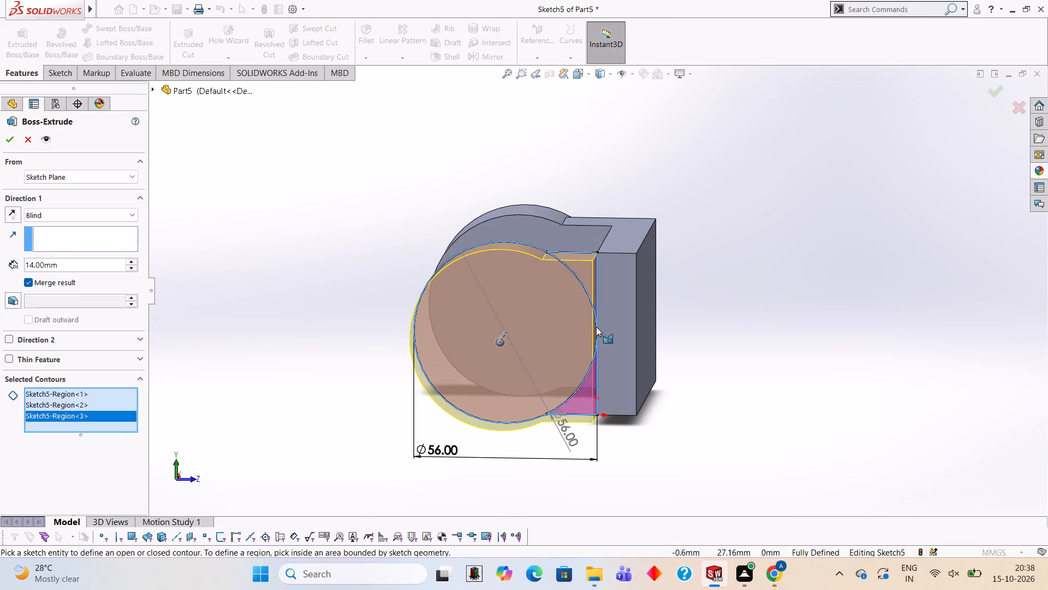
pyautogui.click(16, 209)
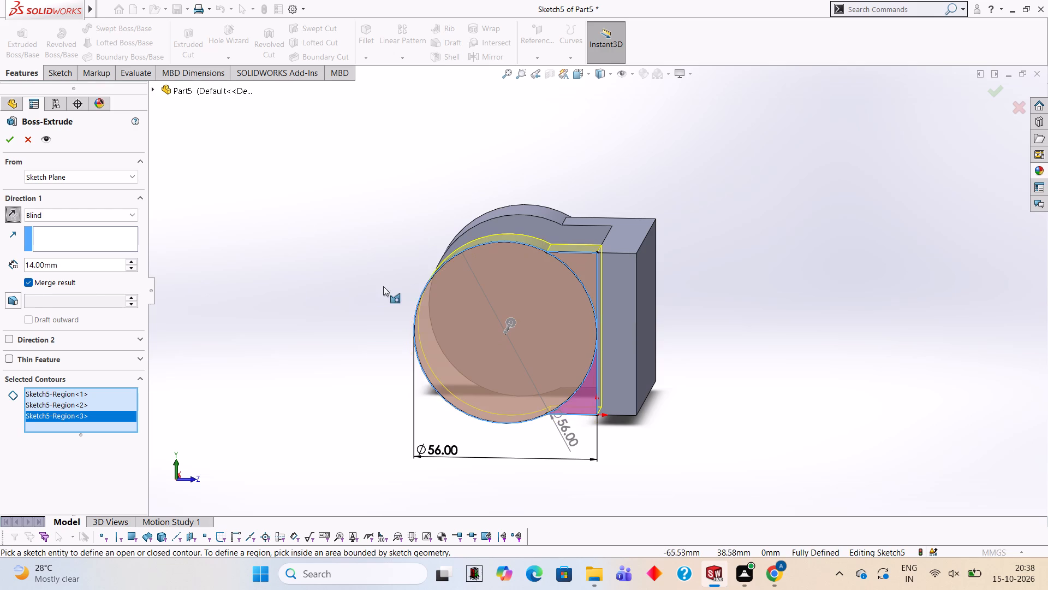
pyautogui.moveTo(399, 285); pyautogui.dragTo(425, 434, button='middle')
pyautogui.click(11, 137)
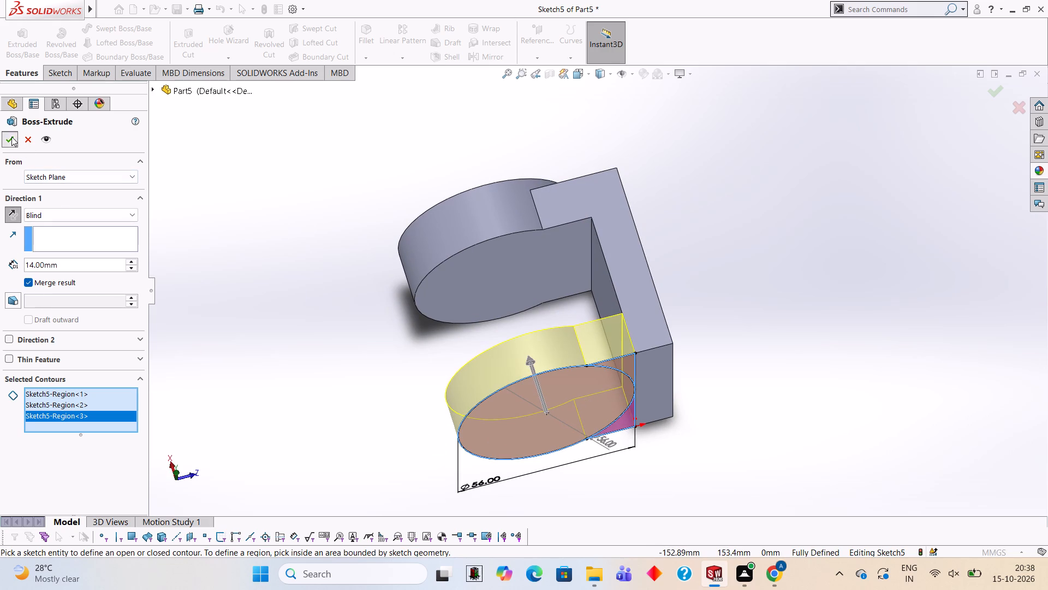
pyautogui.click(205, 199)
# Sketch a 56 mm diameter circle on the new arm's outer face, concentric with its rounded end.
pyautogui.moveTo(722, 305); pyautogui.dragTo(735, 391, button='middle')
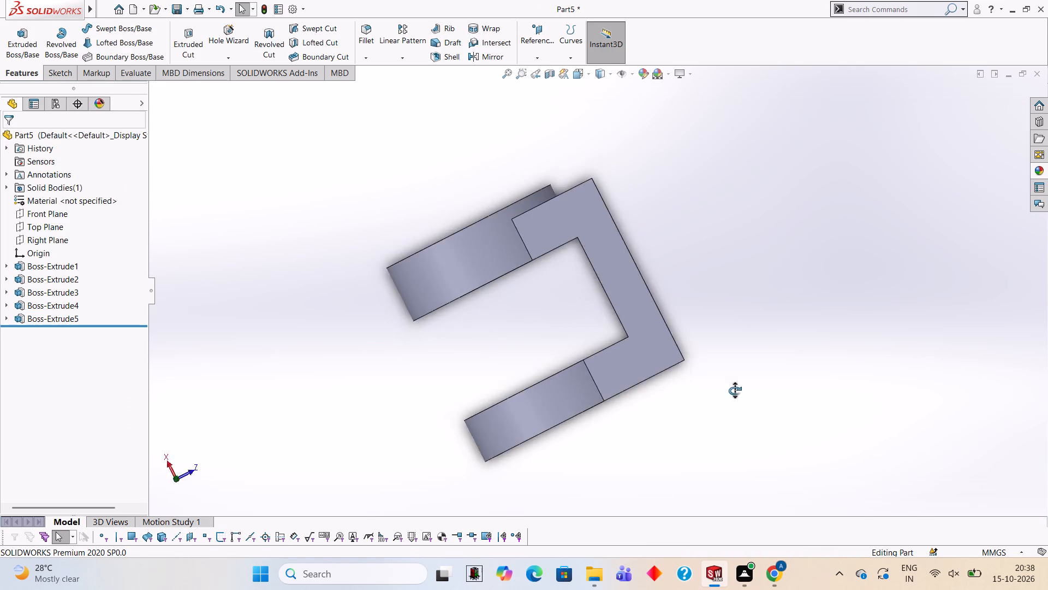
pyautogui.moveTo(735, 391); pyautogui.dragTo(670, 250, button='middle')
pyautogui.moveTo(709, 344); pyautogui.dragTo(752, 263, button='middle')
pyautogui.click(513, 311)
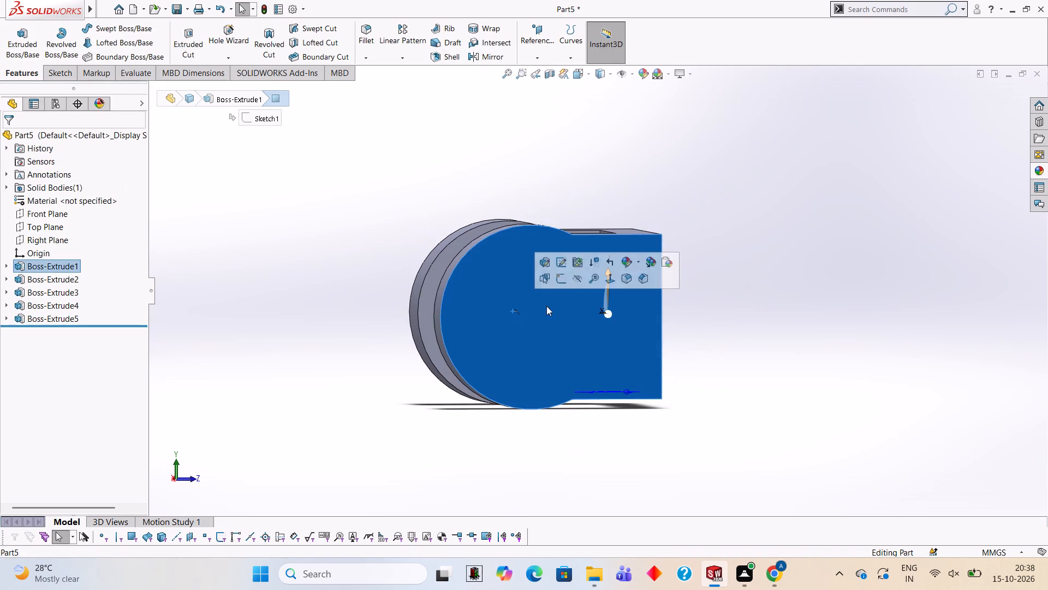
pyautogui.click(561, 276)
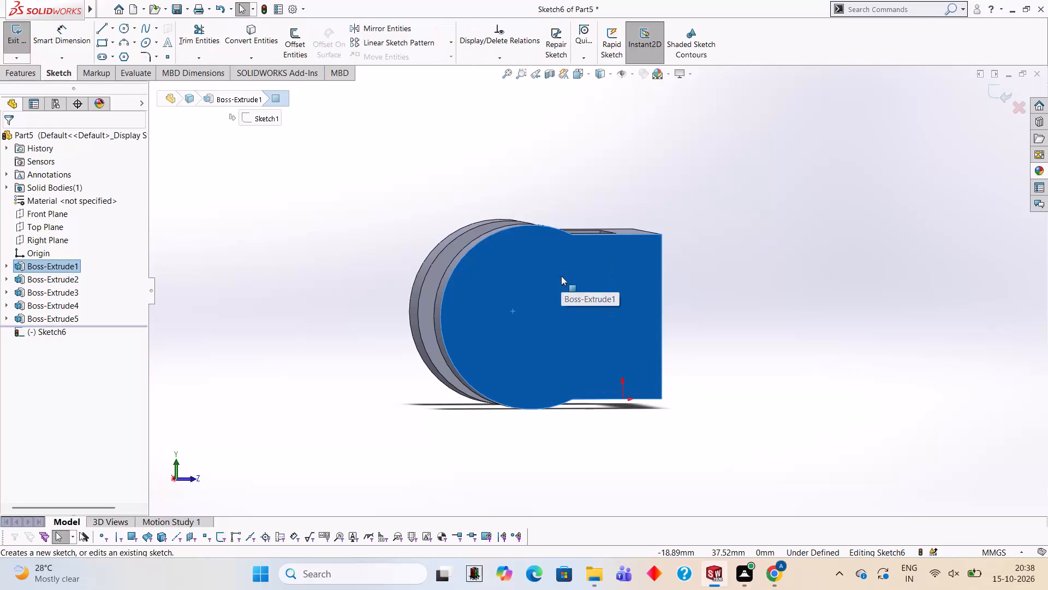
pyautogui.hotkey('ctrl', '8')
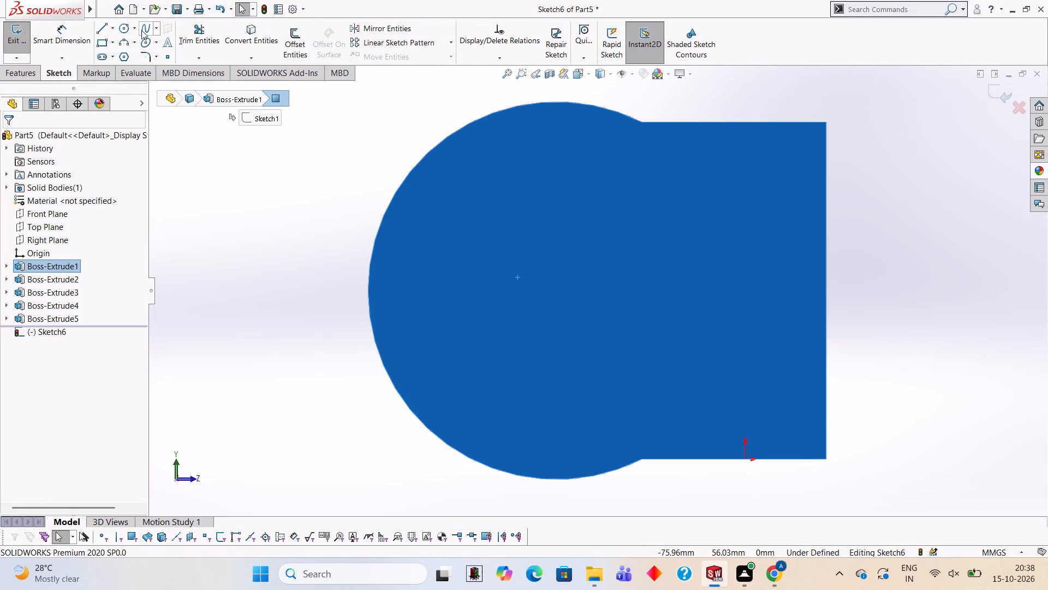
pyautogui.click(126, 30)
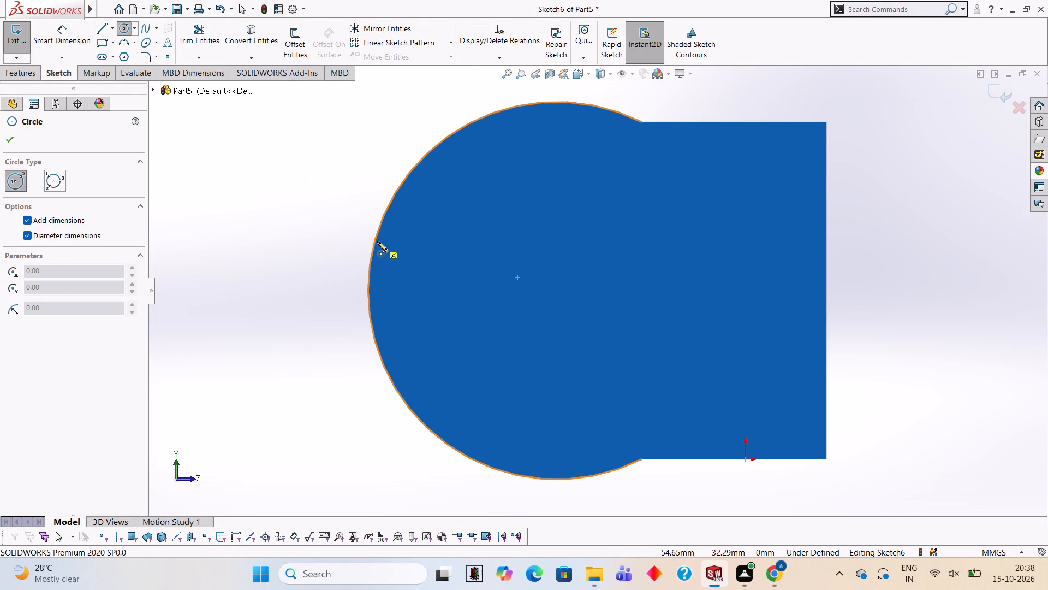
pyautogui.click(556, 290)
pyautogui.write('56')
pyautogui.press('Return')
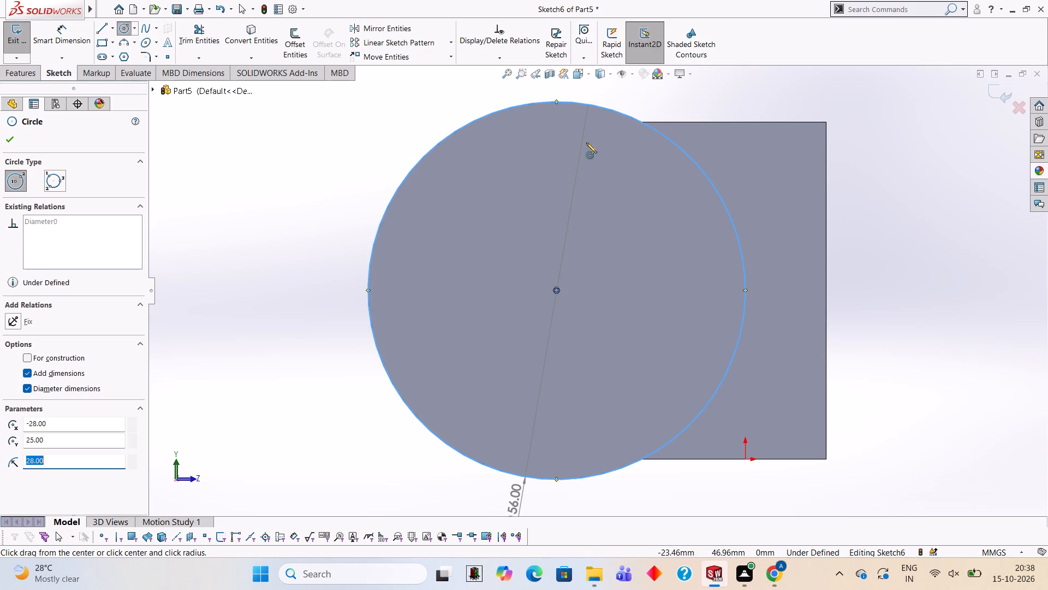
# Extrude the 56 mm circle 4 mm outward from the arm's face as a raised disc.
pyautogui.moveTo(585, 143); pyautogui.dragTo(575, 316, button='middle')
pyautogui.click(27, 67)
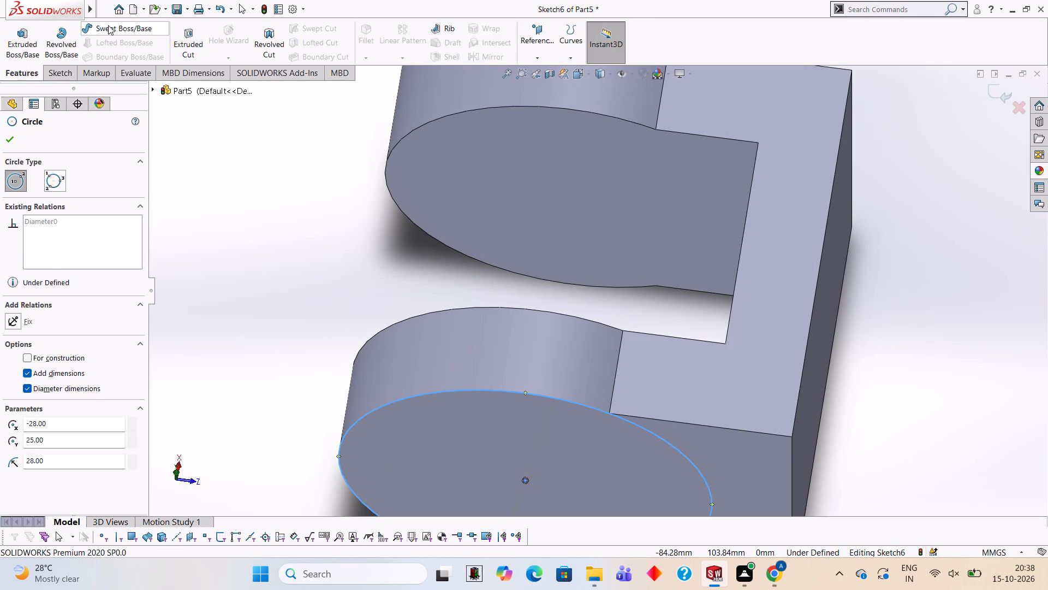
pyautogui.click(36, 40)
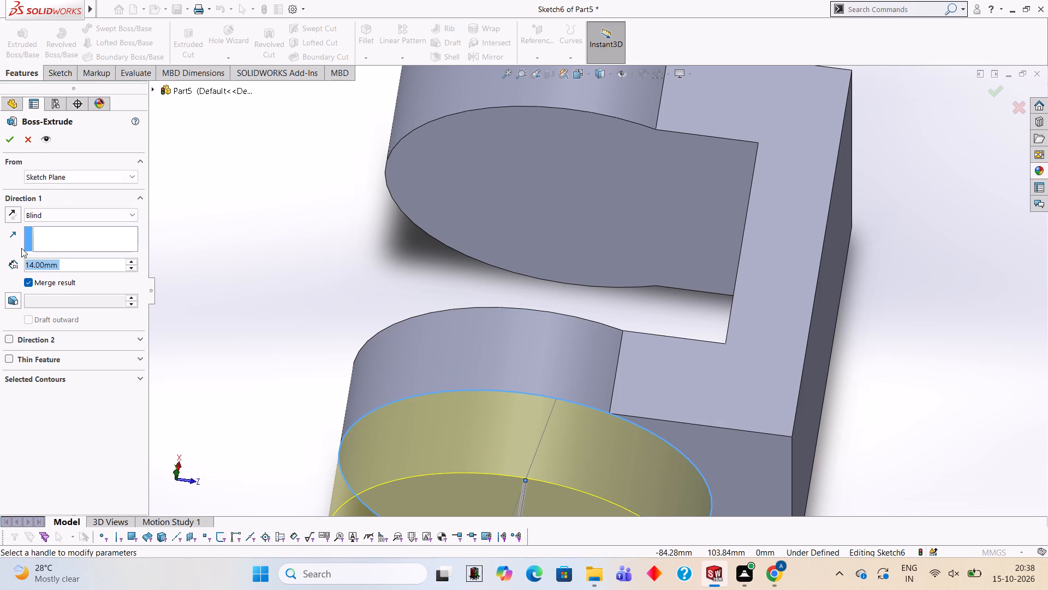
pyautogui.press('4')
pyautogui.press('Return')
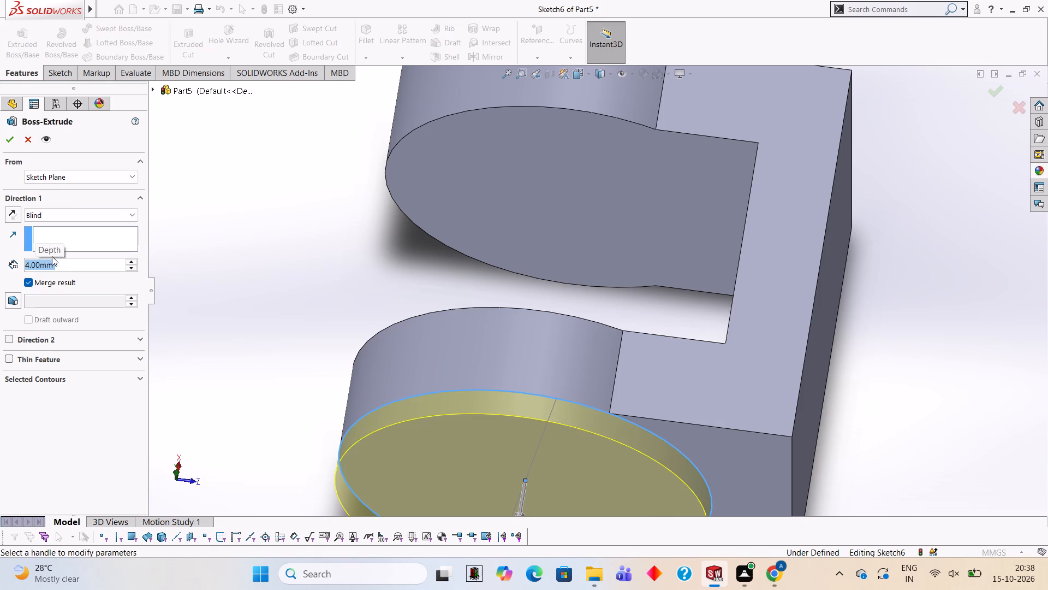
pyautogui.click(6, 141)
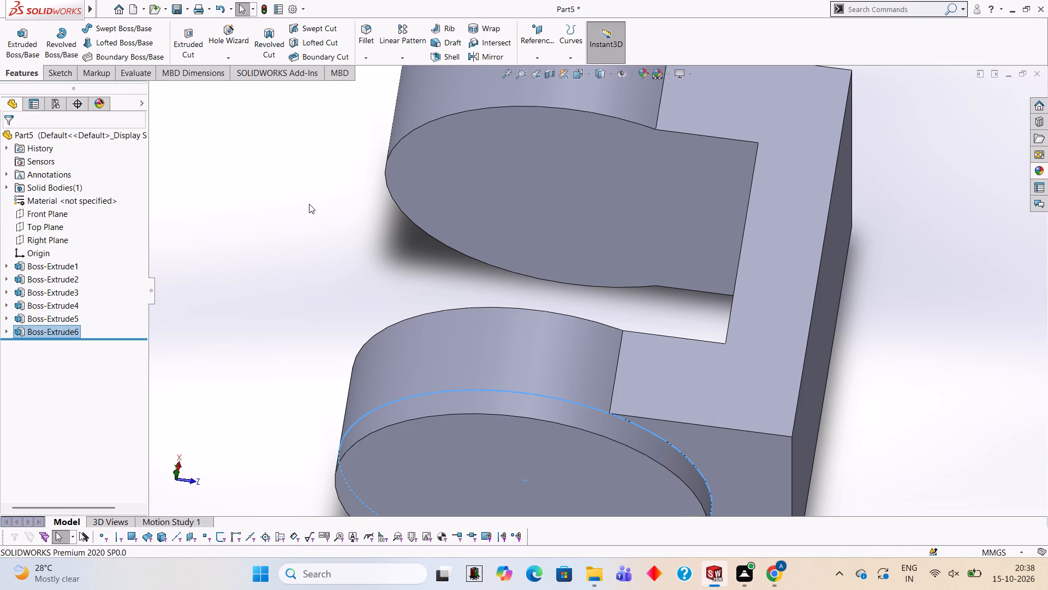
pyautogui.click(309, 204)
# Open a new sketch on the outer face of the raised 56 mm disc, viewed straight on.
pyautogui.scroll(2, 447, 289)
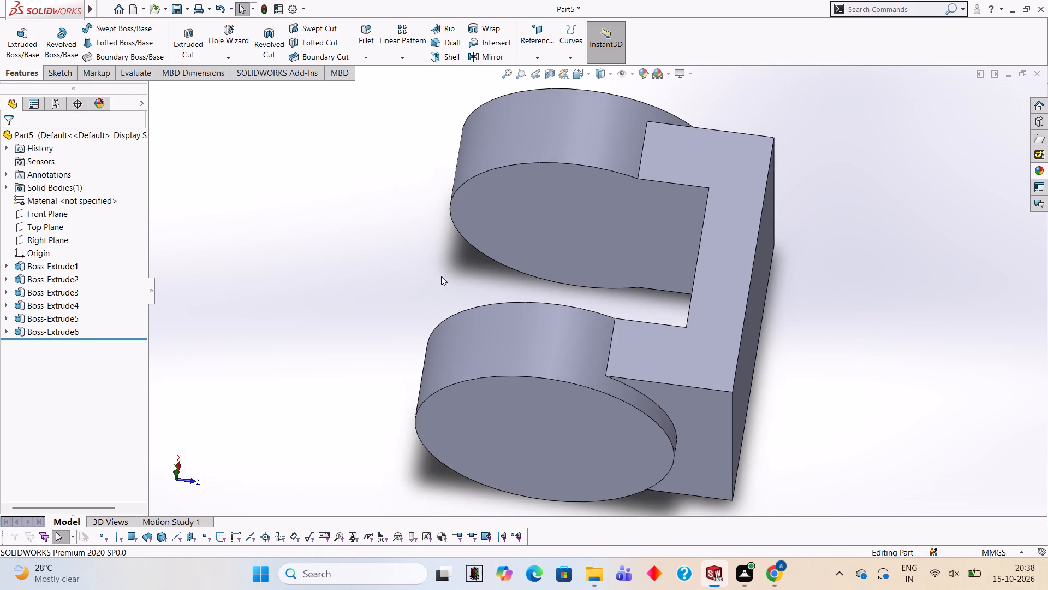
pyautogui.scroll(2, 574, 288)
pyautogui.moveTo(570, 306); pyautogui.dragTo(571, 397, button='middle')
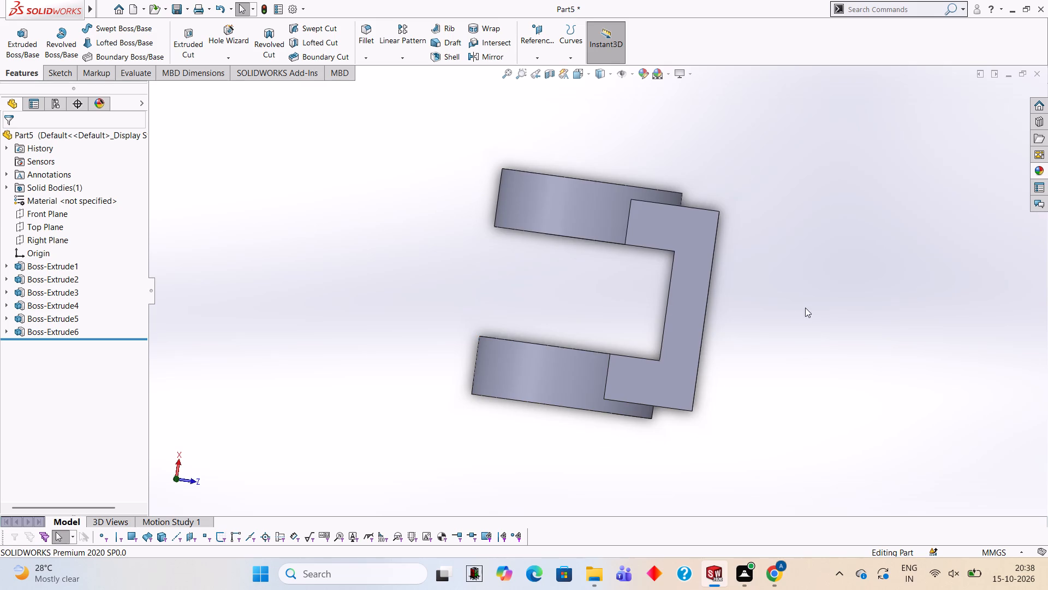
pyautogui.moveTo(803, 308); pyautogui.dragTo(749, 233, button='middle')
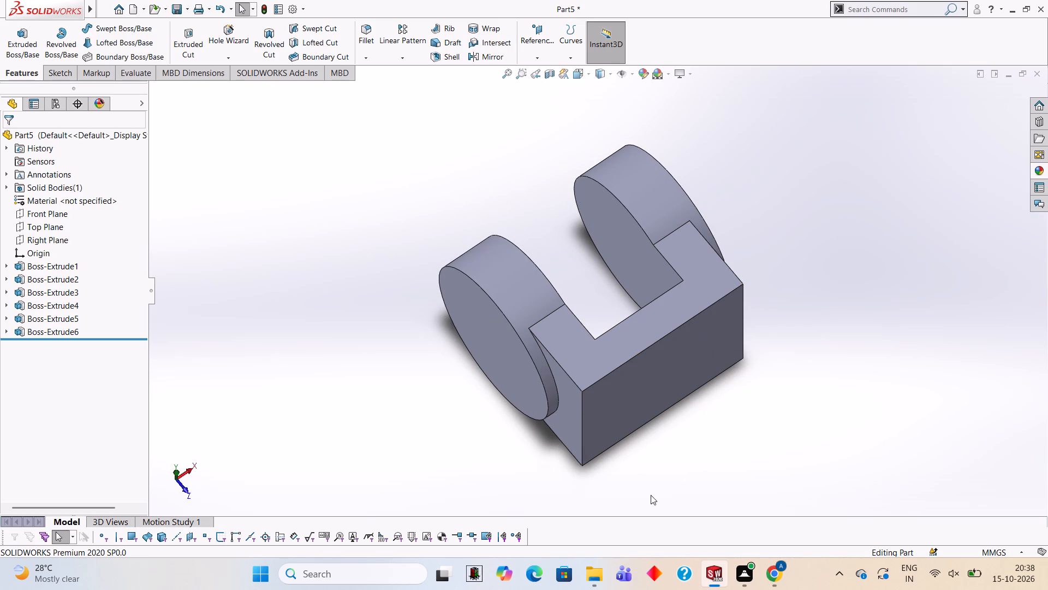
pyautogui.scroll(1, 669, 486)
pyautogui.moveTo(711, 446); pyautogui.dragTo(744, 454, button='middle')
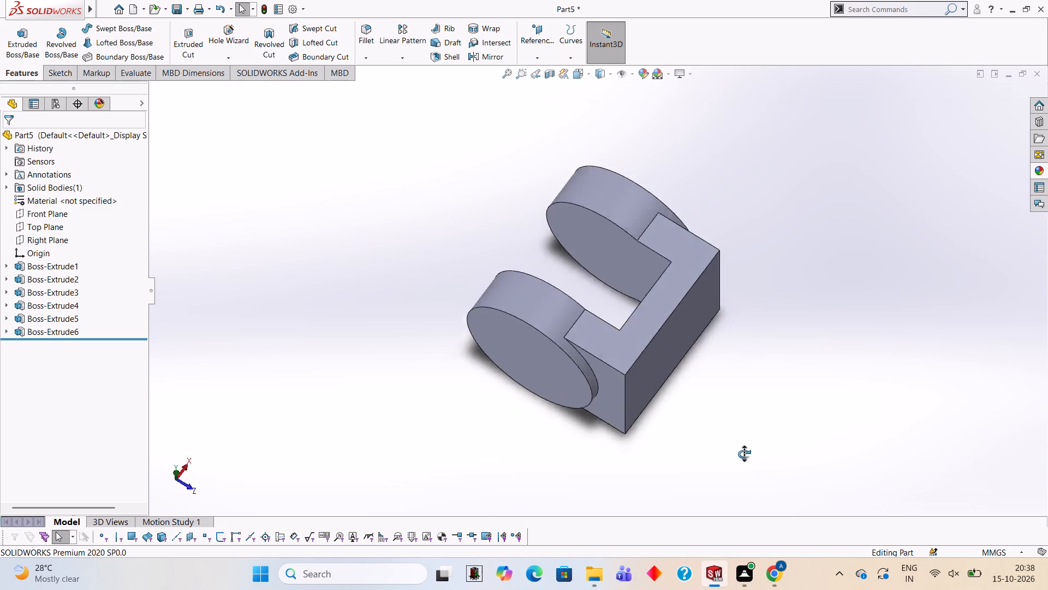
pyautogui.moveTo(744, 454); pyautogui.dragTo(793, 335, button='middle')
pyautogui.click(596, 313)
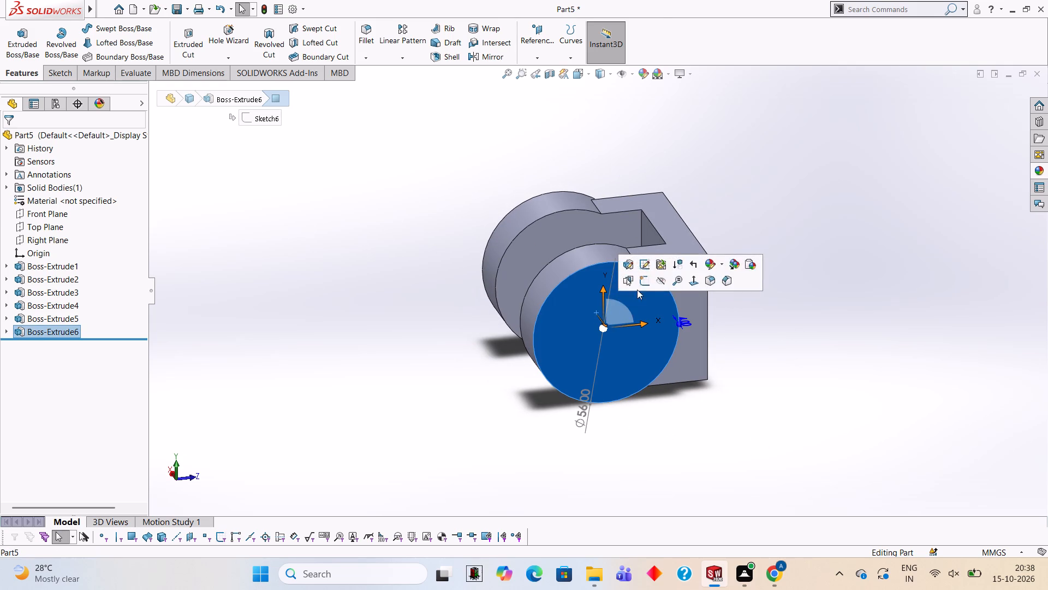
pyautogui.click(645, 279)
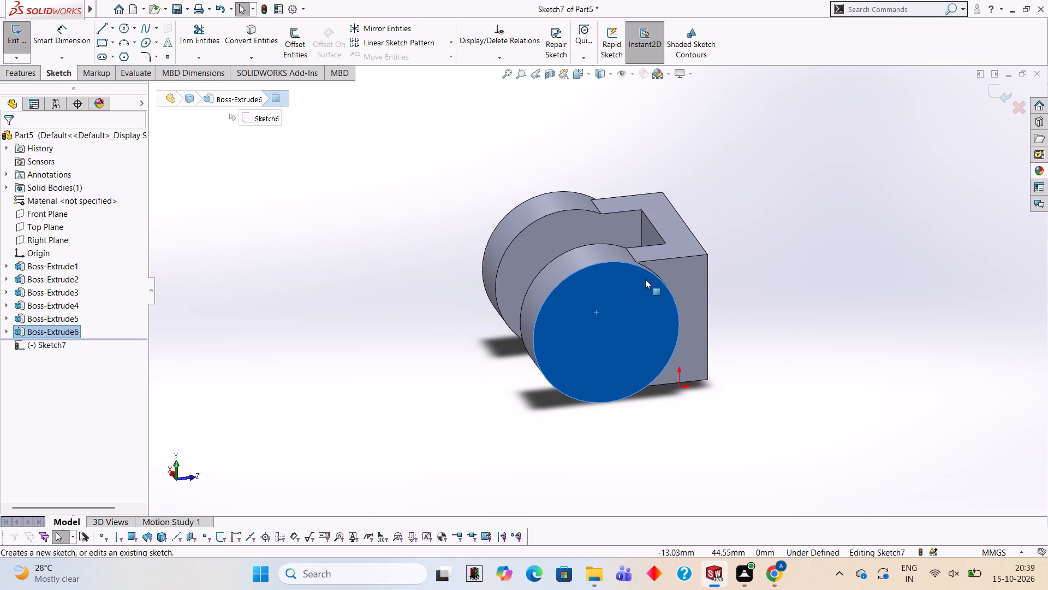
pyautogui.hotkey('ctrl', '8')
pyautogui.scroll(2, 813, 276)
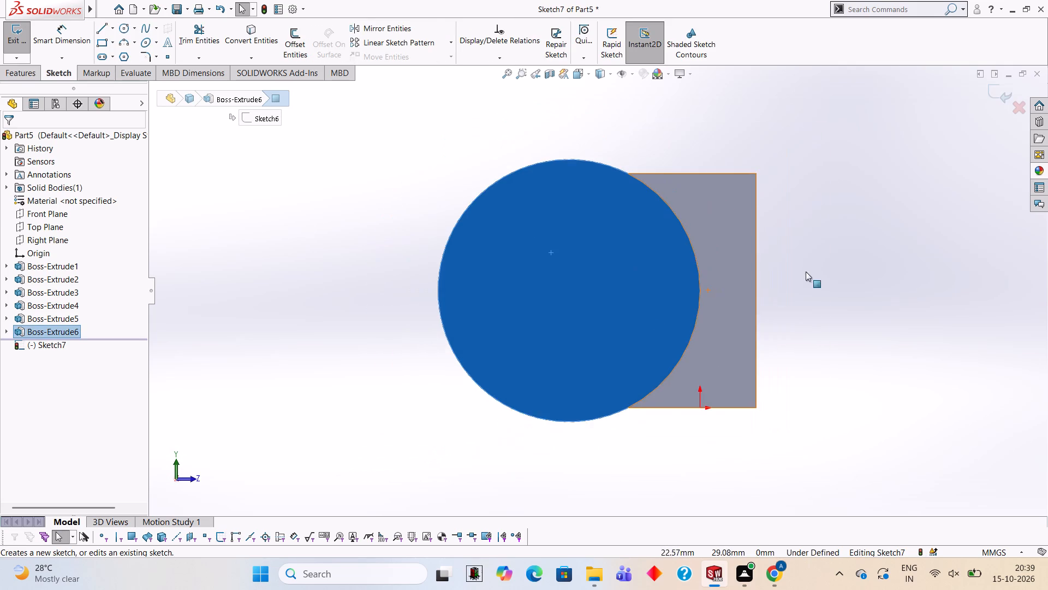
pyautogui.scroll(-1, 764, 289)
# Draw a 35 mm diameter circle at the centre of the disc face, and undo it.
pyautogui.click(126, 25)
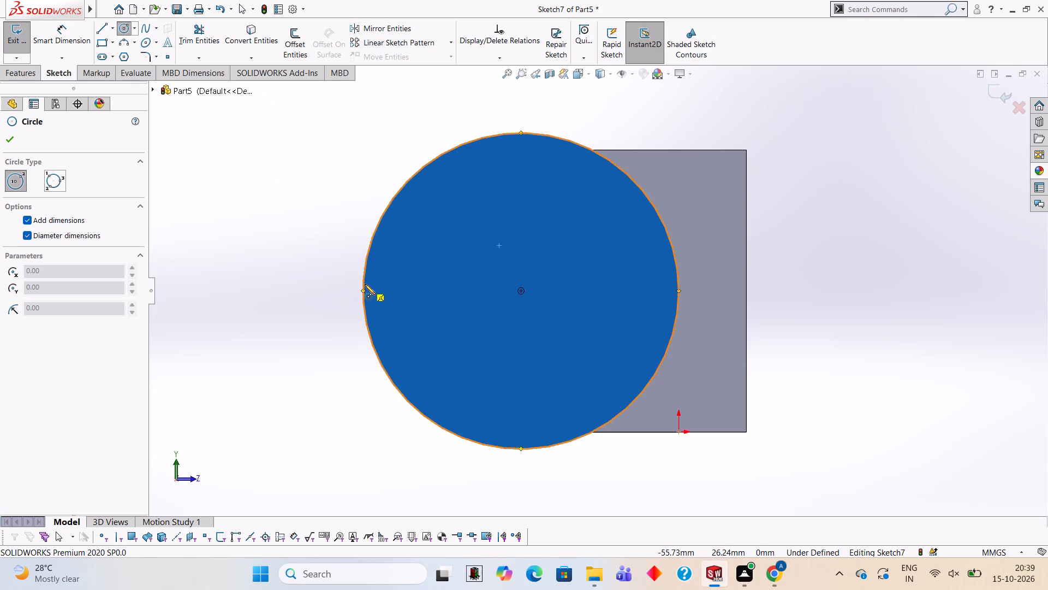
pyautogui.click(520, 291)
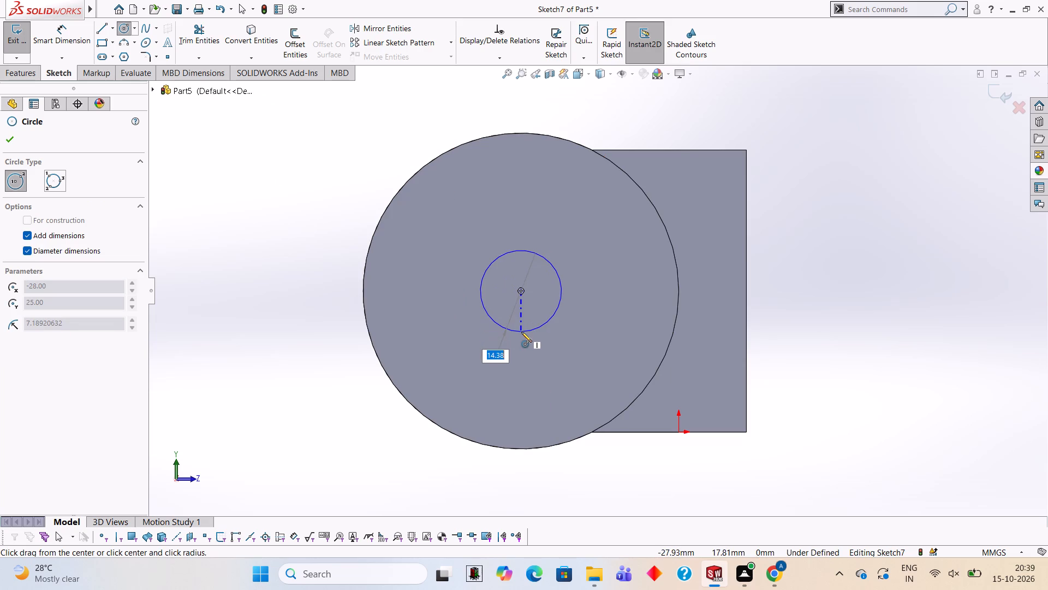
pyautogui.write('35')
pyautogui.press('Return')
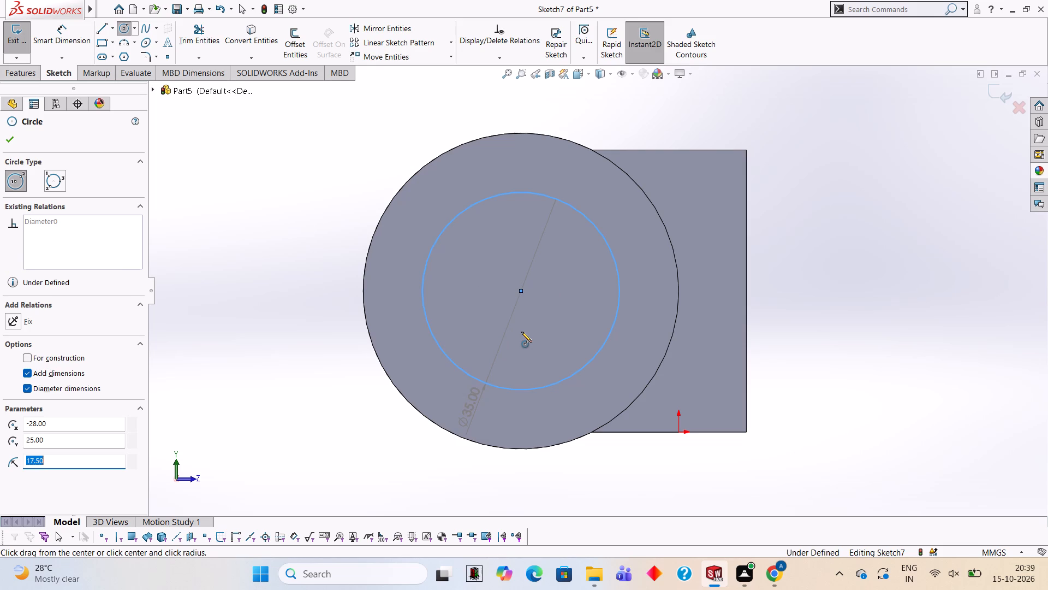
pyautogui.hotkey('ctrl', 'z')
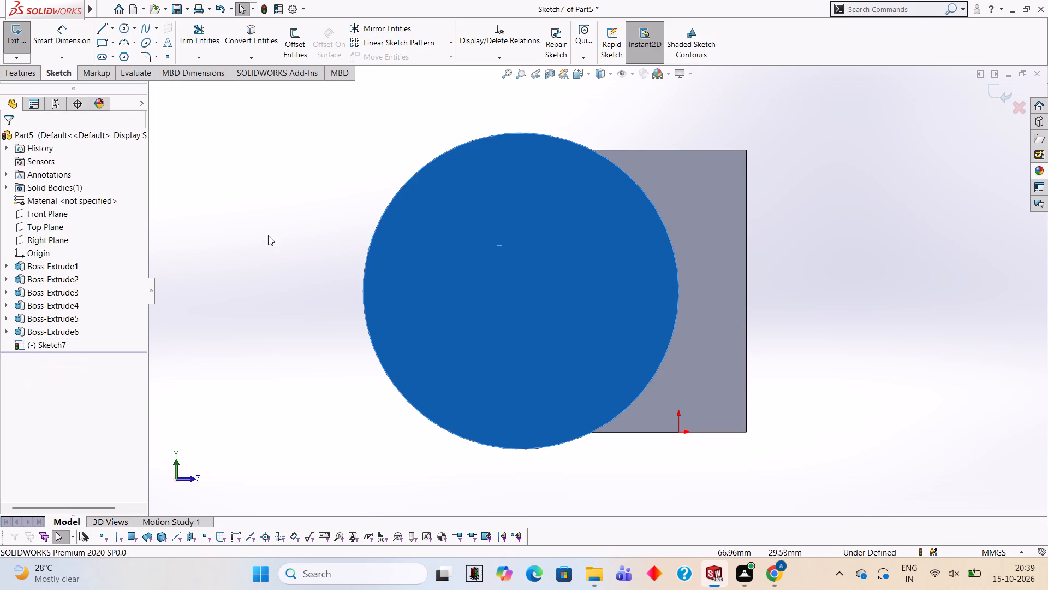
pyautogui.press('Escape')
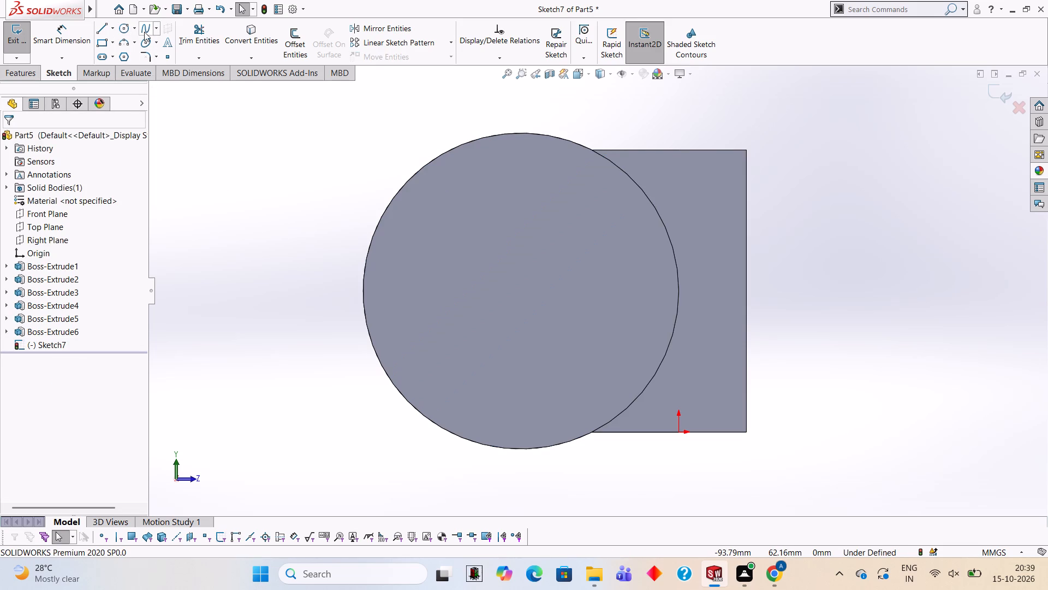
# Draw a 32 mm diameter circle at the centre of the disc face.
pyautogui.click(128, 25)
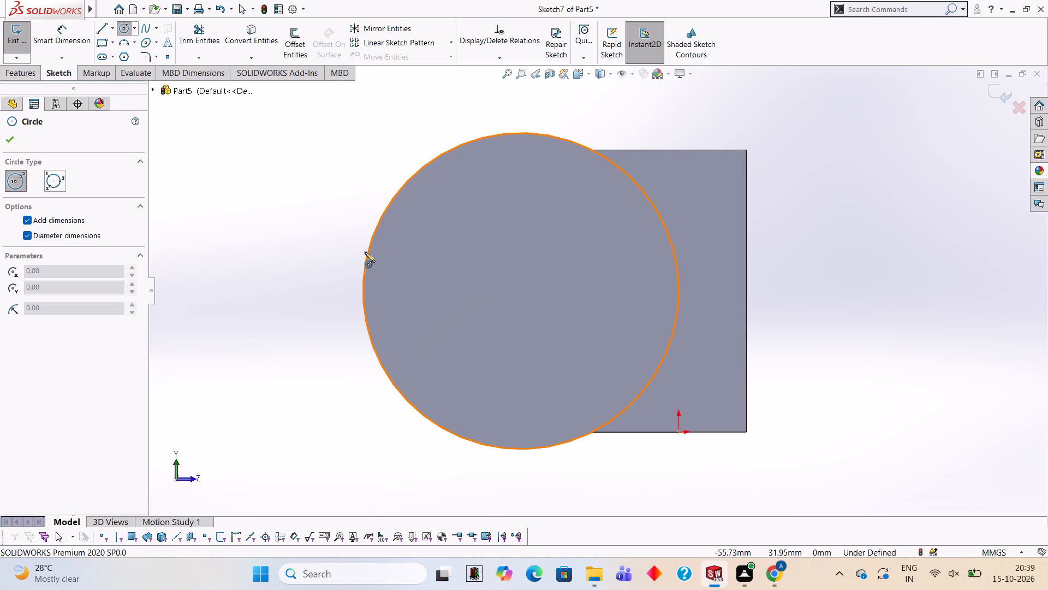
pyautogui.click(522, 291)
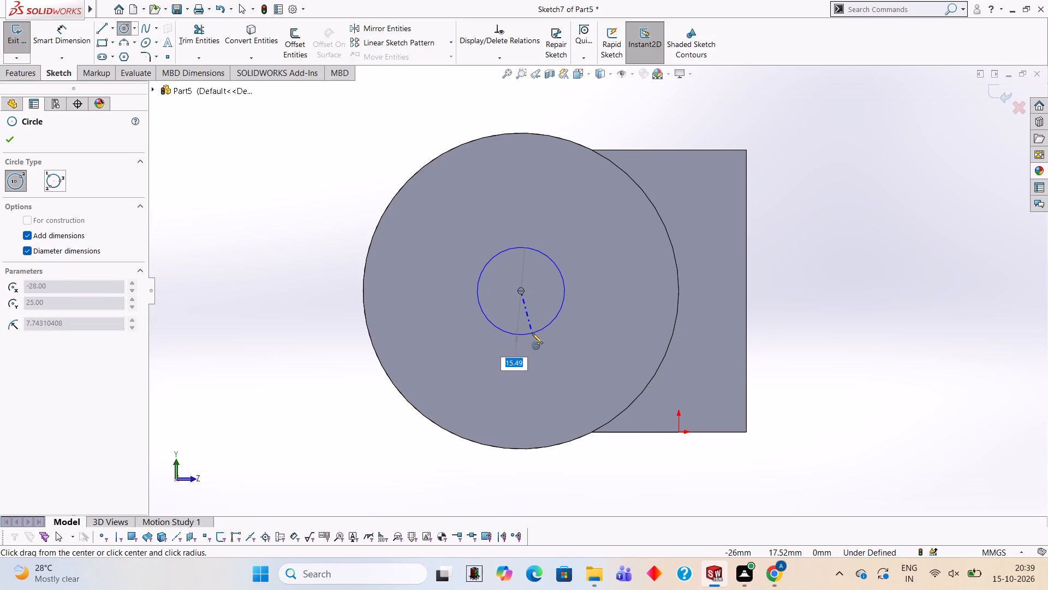
pyautogui.write('32')
pyautogui.press('Return')
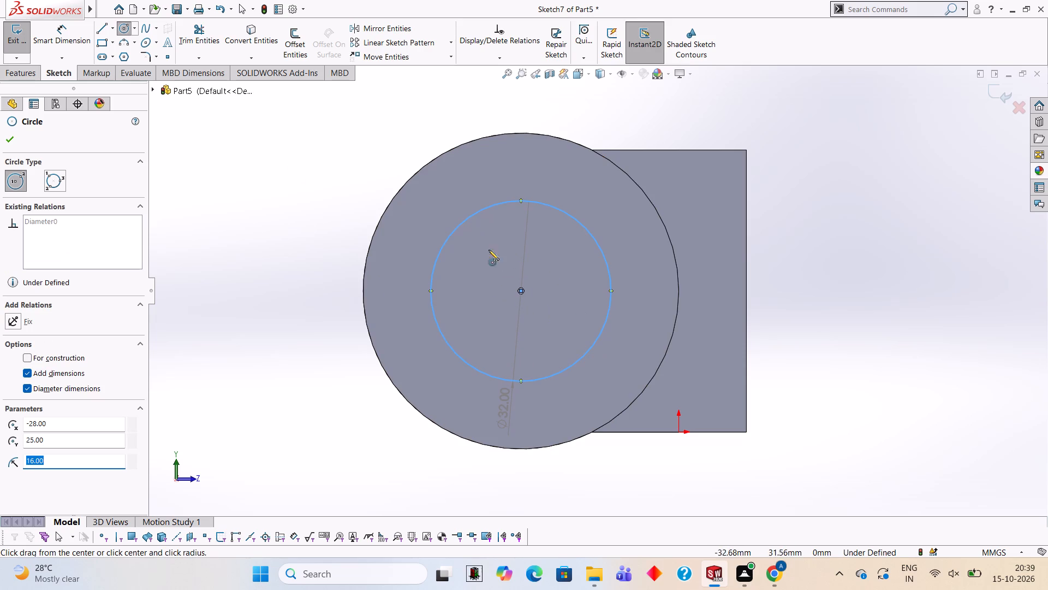
# Cut-extrude the 32 mm circle to a blind depth of 90 mm through both arms.
pyautogui.click(34, 76)
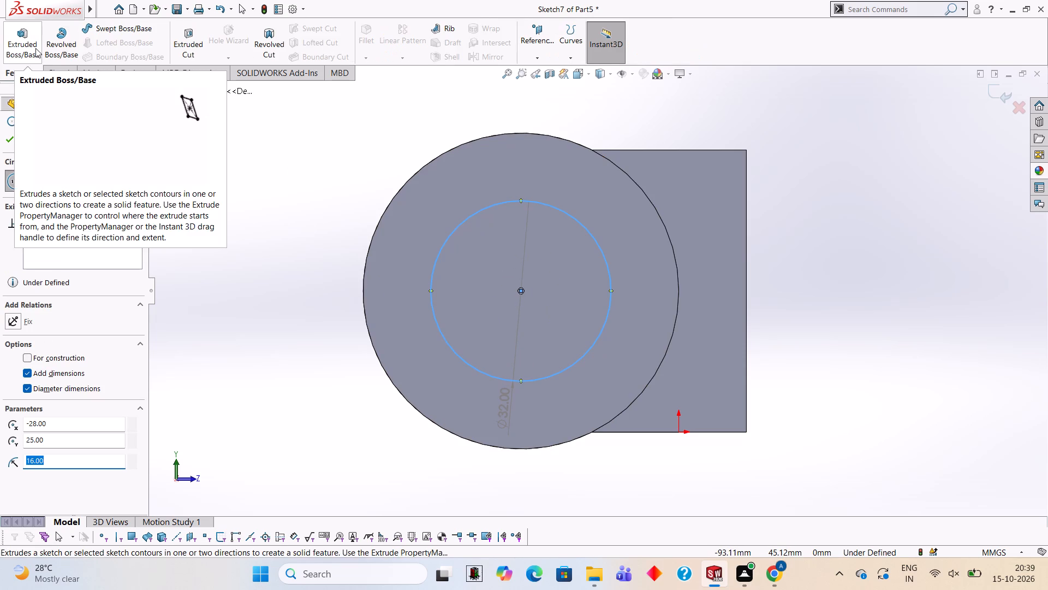
pyautogui.click(181, 39)
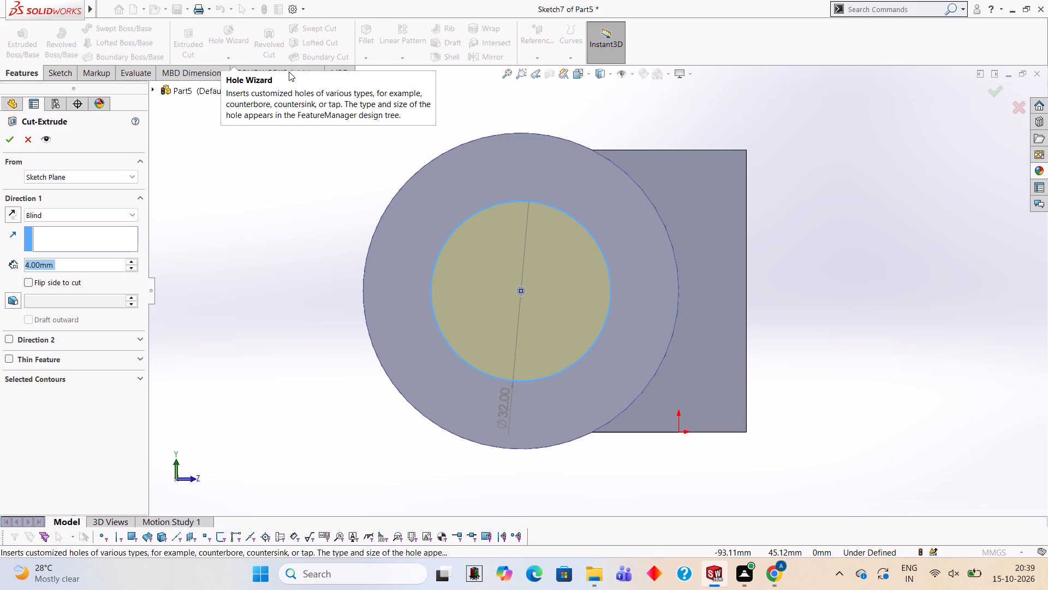
pyautogui.moveTo(366, 126); pyautogui.dragTo(424, 395, button='middle')
pyautogui.click(74, 267)
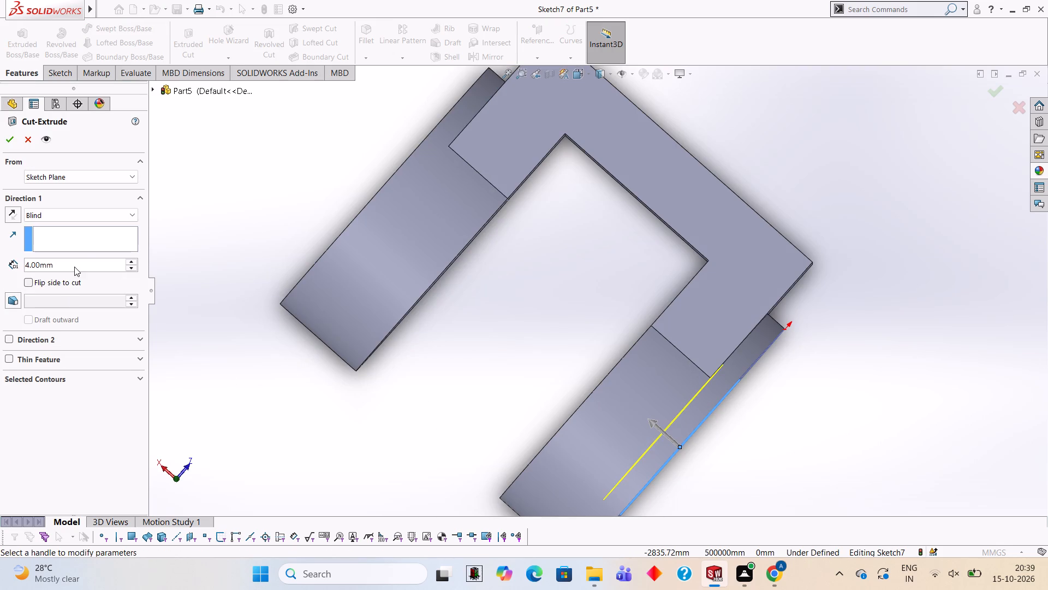
pyautogui.press('BackSpace')
pyautogui.press('BackSpace')
pyautogui.press('BackSpace')
pyautogui.press('BackSpace')
pyautogui.press('BackSpace')
pyautogui.press('BackSpace')
pyautogui.press('BackSpace')
pyautogui.press('BackSpace')
pyautogui.press('BackSpace')
pyautogui.press('BackSpace')
pyautogui.press('BackSpace')
pyautogui.press('BackSpace')
pyautogui.press('BackSpace')
pyautogui.press('BackSpace')
pyautogui.press('BackSpace')
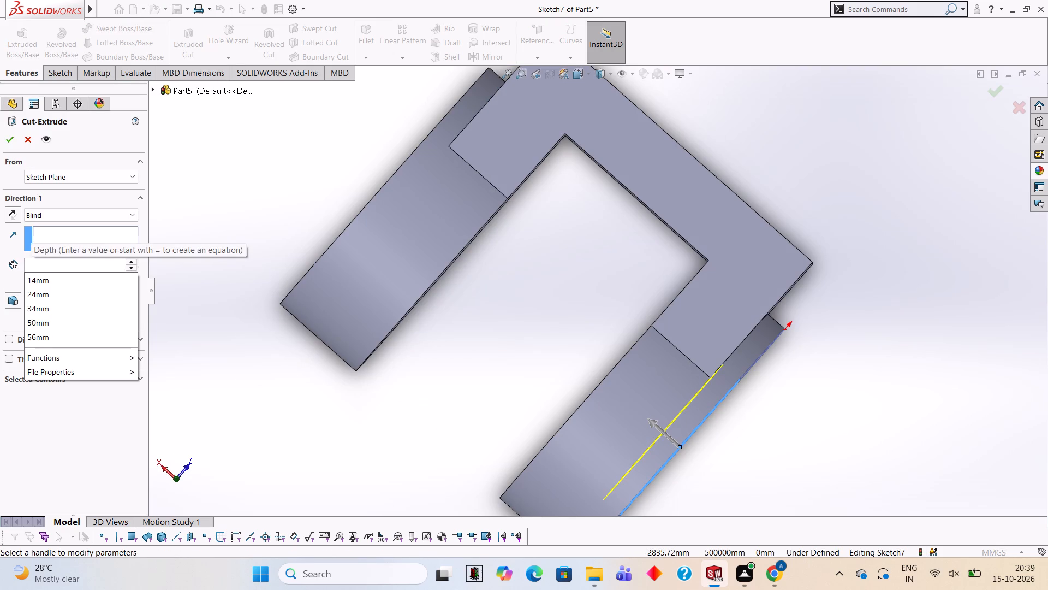
pyautogui.write('90')
pyautogui.press('Return')
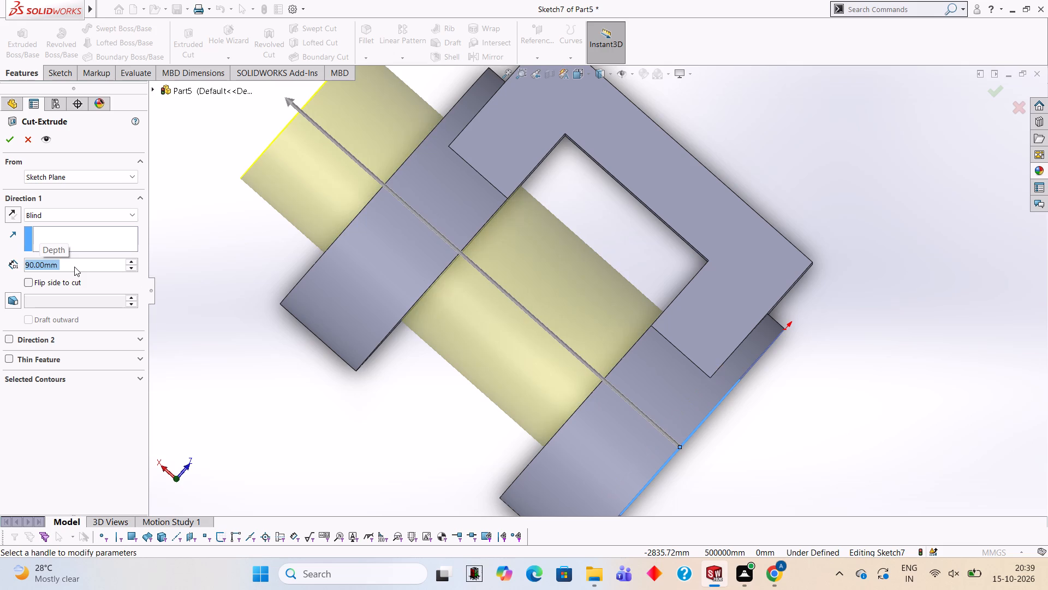
pyautogui.click(9, 140)
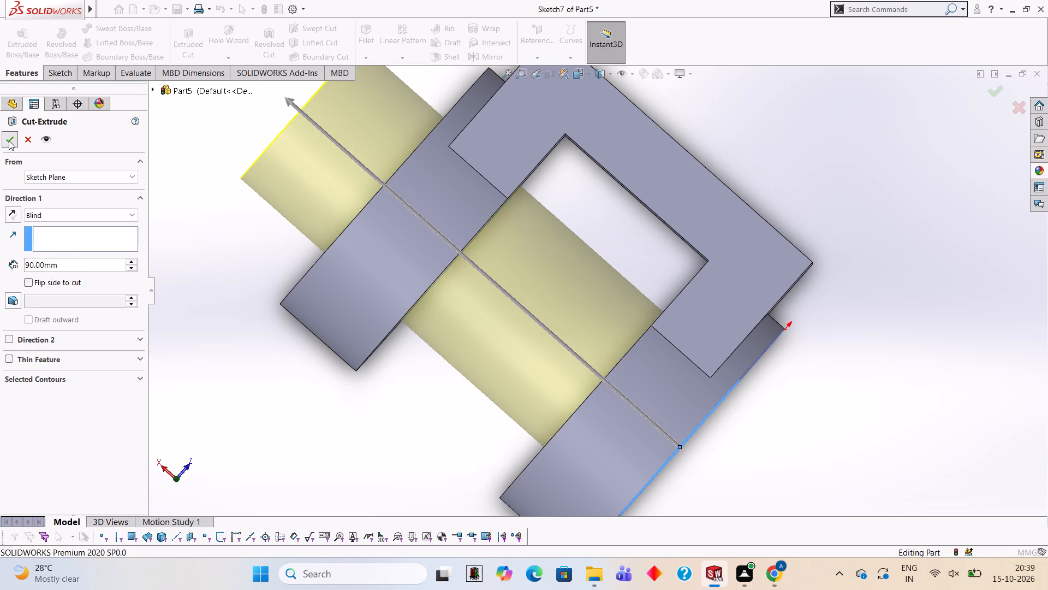
pyautogui.click(189, 220)
# Examine the clevis from several sides, checking the hole through both arms and the connecting block.
pyautogui.scroll(3, 225, 261)
pyautogui.moveTo(387, 277); pyautogui.dragTo(539, 254, button='middle')
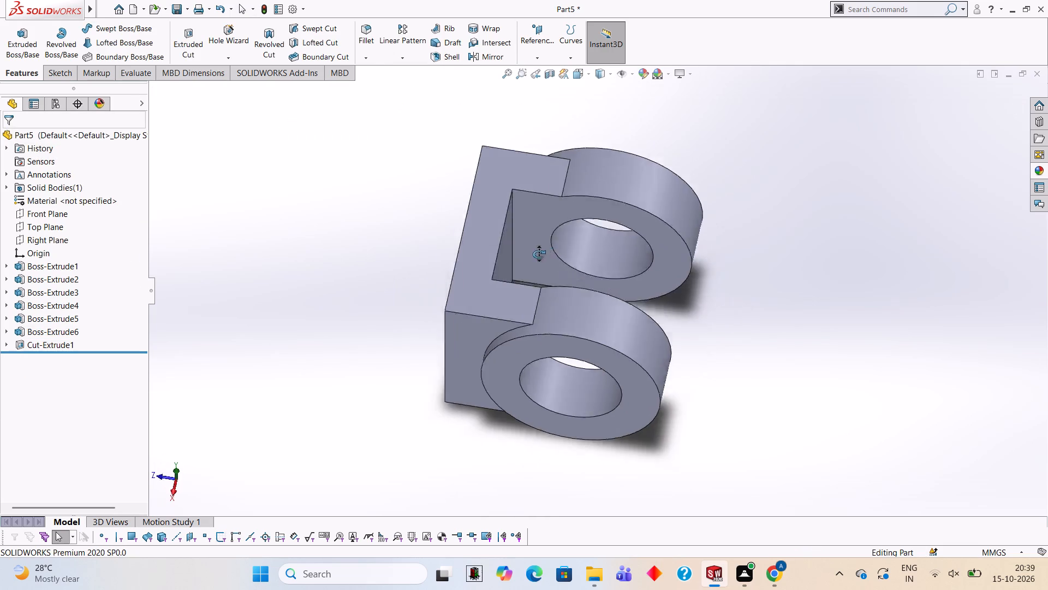
pyautogui.moveTo(539, 254); pyautogui.dragTo(539, 254, button='middle')
pyautogui.scroll(2, 528, 369)
pyautogui.moveTo(528, 364); pyautogui.dragTo(548, 208, button='middle')
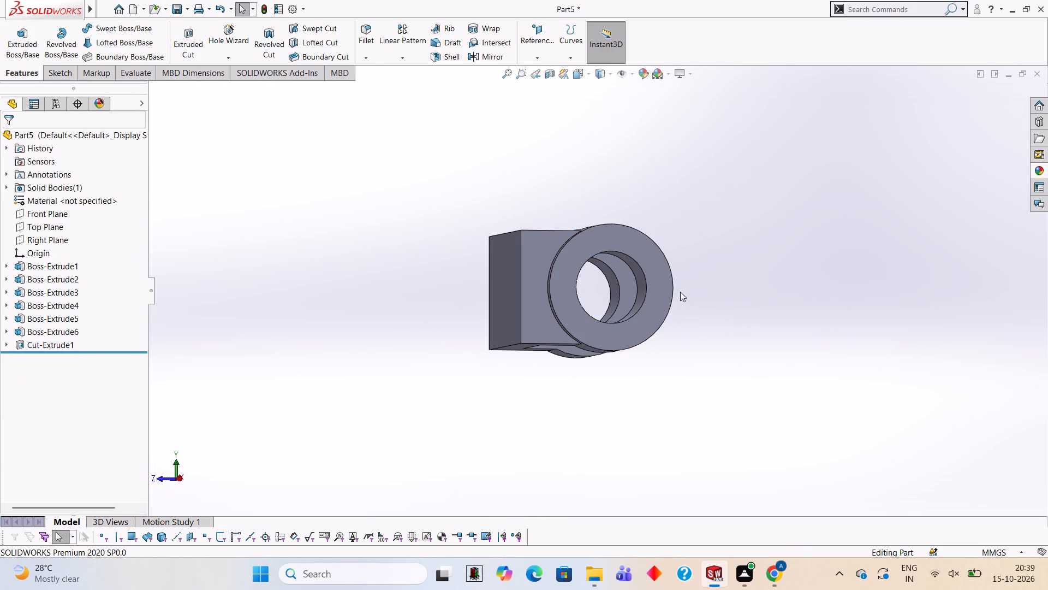
pyautogui.moveTo(681, 297); pyautogui.dragTo(599, 337, button='middle')
pyautogui.moveTo(713, 209); pyautogui.dragTo(738, 384, button='middle')
pyautogui.moveTo(495, 293); pyautogui.dragTo(668, 115, button='middle')
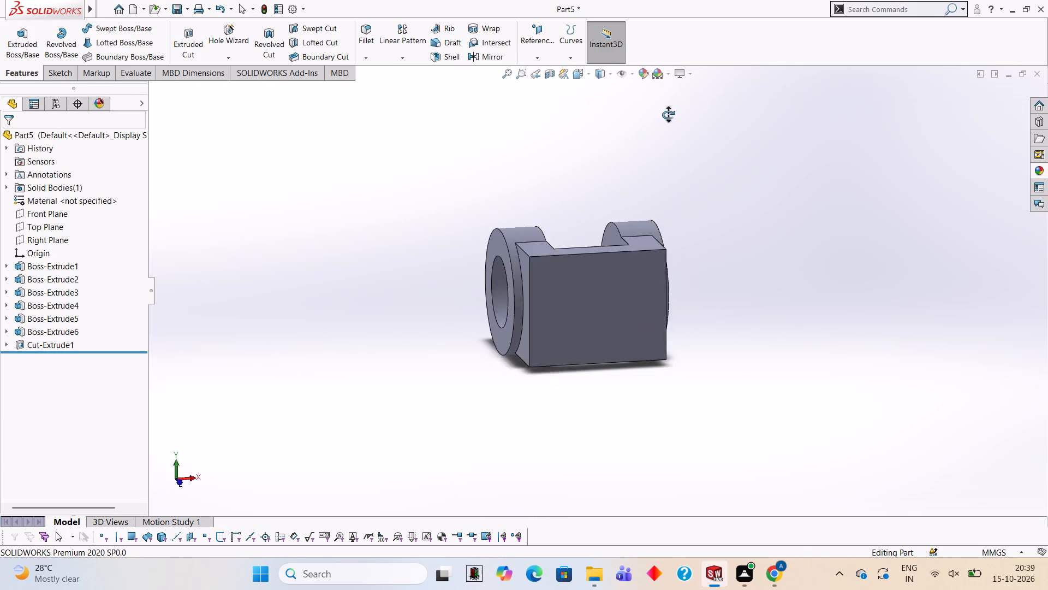
pyautogui.moveTo(668, 115); pyautogui.dragTo(672, 112, button='middle')
pyautogui.scroll(-1, 646, 291)
pyautogui.moveTo(646, 378); pyautogui.dragTo(599, 162, button='middle')
pyautogui.scroll(1, 600, 208)
pyautogui.moveTo(620, 392); pyautogui.dragTo(618, 297, button='middle')
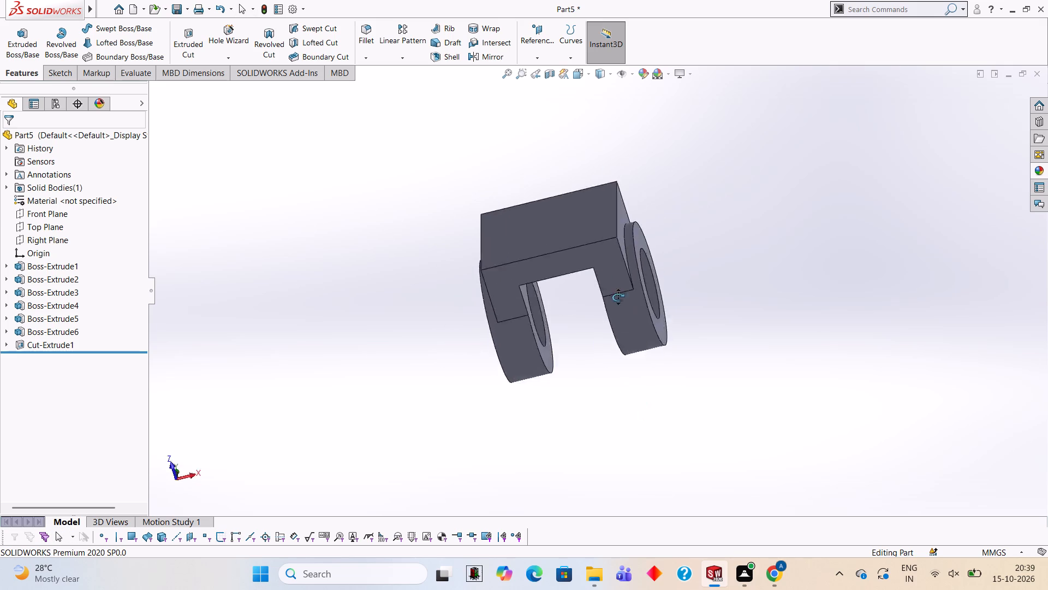
pyautogui.moveTo(618, 297); pyautogui.dragTo(634, 230, button='middle')
pyautogui.moveTo(866, 253); pyautogui.dragTo(782, 411, button='middle')
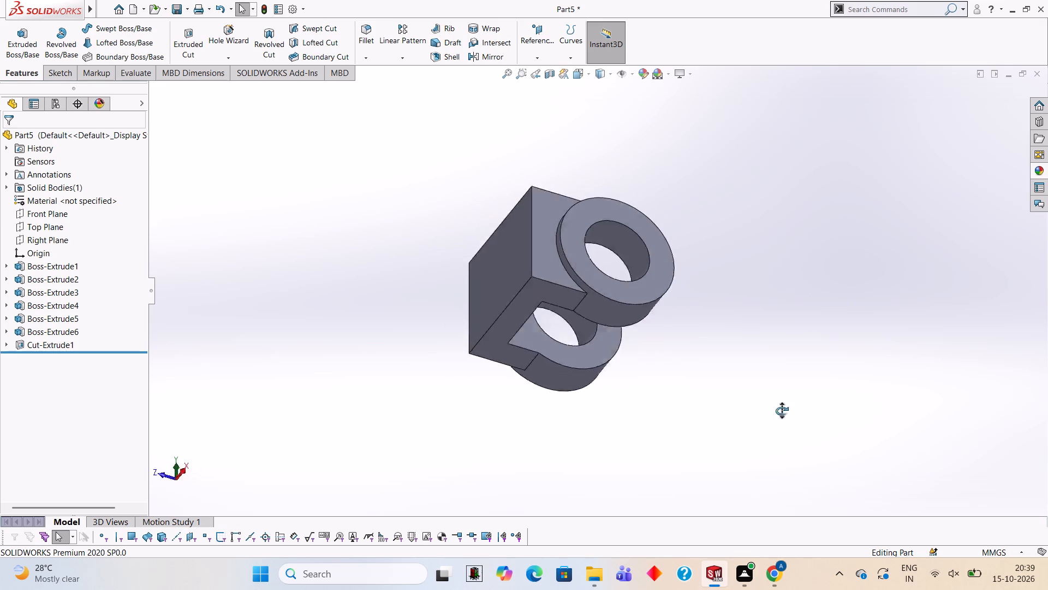
pyautogui.moveTo(782, 411); pyautogui.dragTo(731, 487, button='middle')
pyautogui.moveTo(692, 197); pyautogui.dragTo(735, 102, button='middle')
pyautogui.moveTo(606, 376); pyautogui.dragTo(634, 268, button='middle')
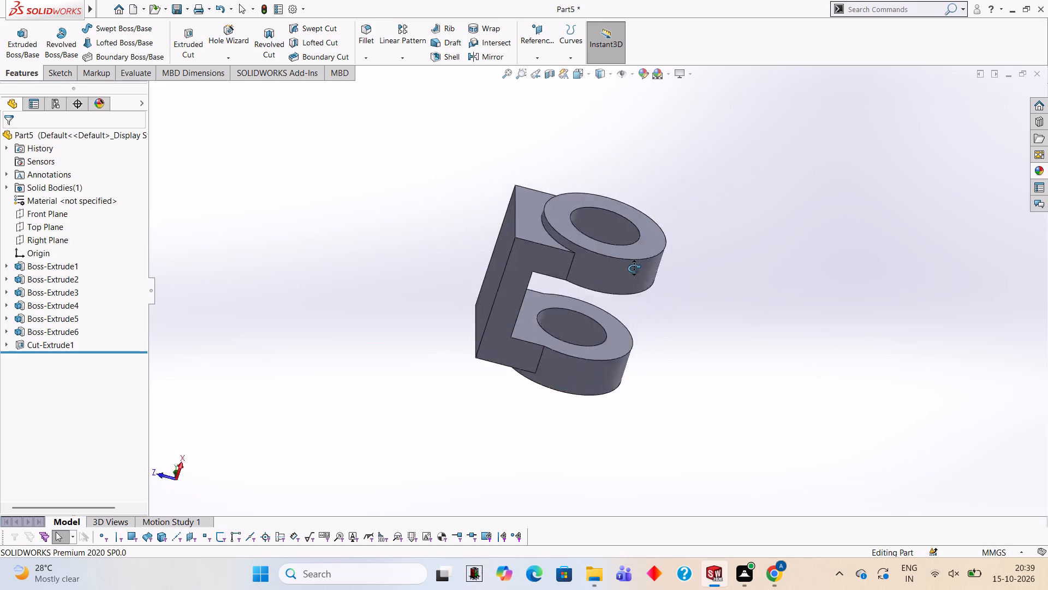
pyautogui.moveTo(634, 268); pyautogui.dragTo(663, 286, button='middle')
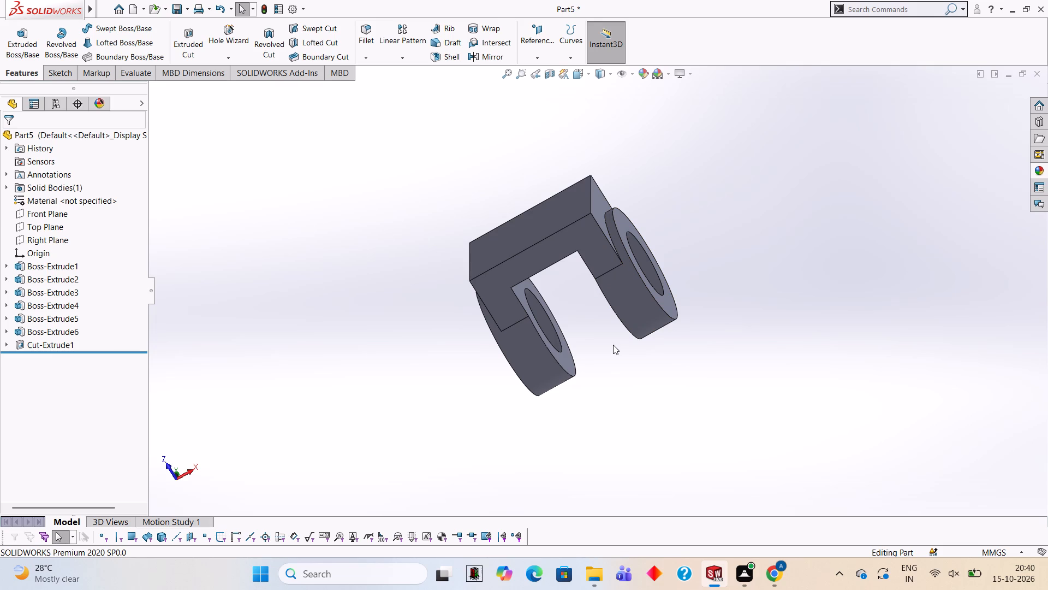
# Open a new sketch on the block's flat side face beside the raised disc, viewed straight on.
pyautogui.moveTo(658, 164); pyautogui.dragTo(653, 310, button='middle')
pyautogui.moveTo(716, 294); pyautogui.dragTo(682, 339, button='middle')
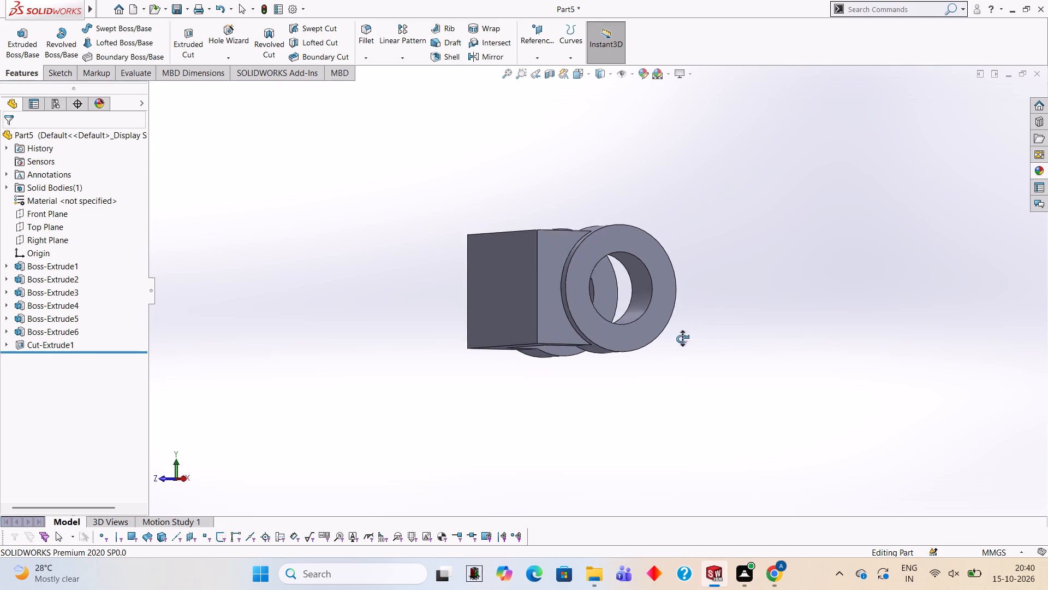
pyautogui.moveTo(682, 339); pyautogui.dragTo(682, 339, button='middle')
pyautogui.moveTo(683, 230); pyautogui.dragTo(647, 259, button='middle')
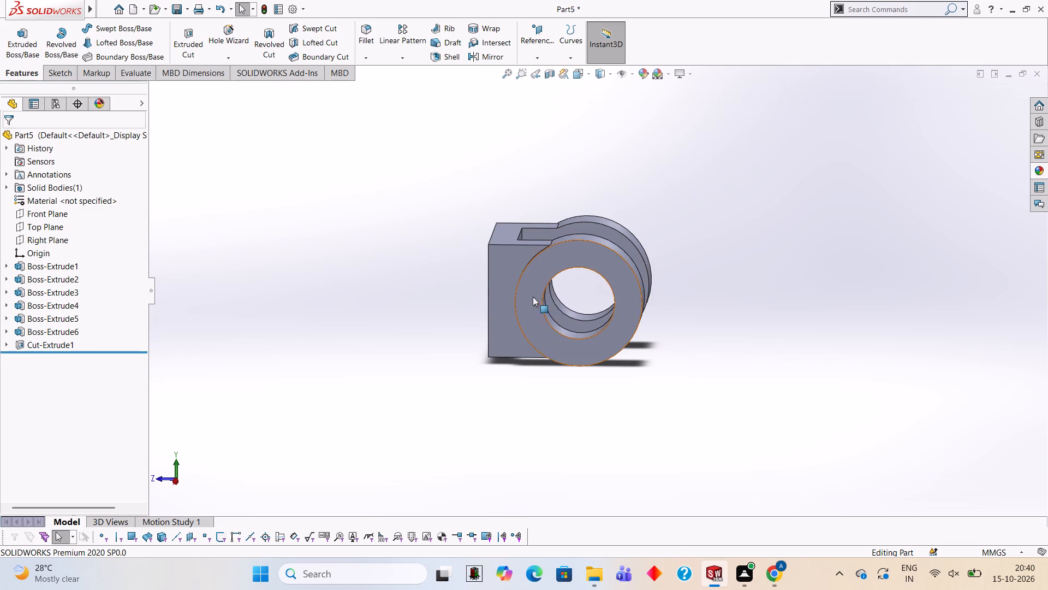
pyautogui.moveTo(745, 192); pyautogui.dragTo(755, 188, button='middle')
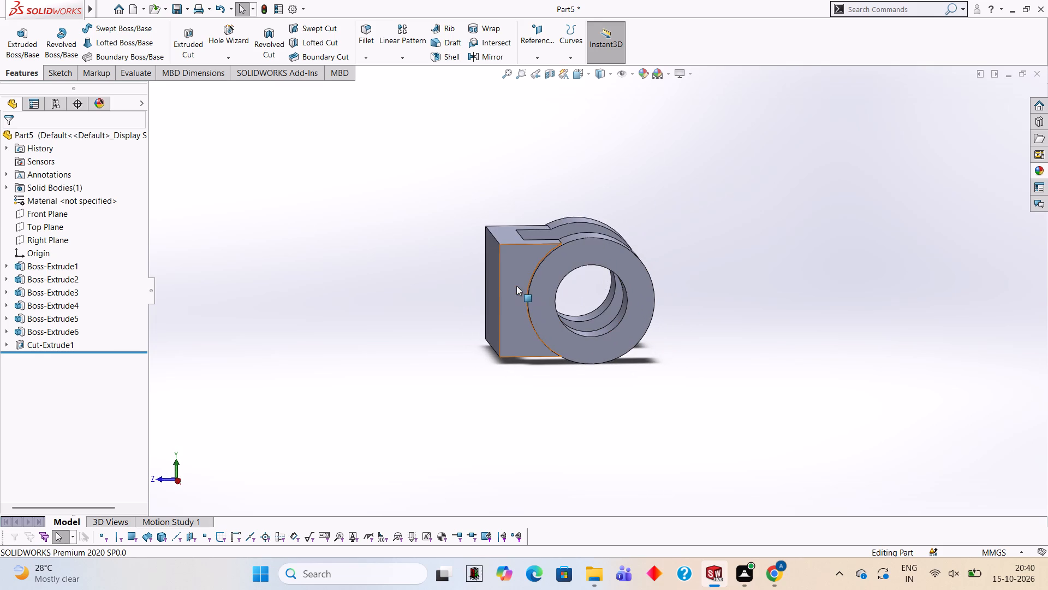
pyautogui.click(516, 286)
pyautogui.click(561, 256)
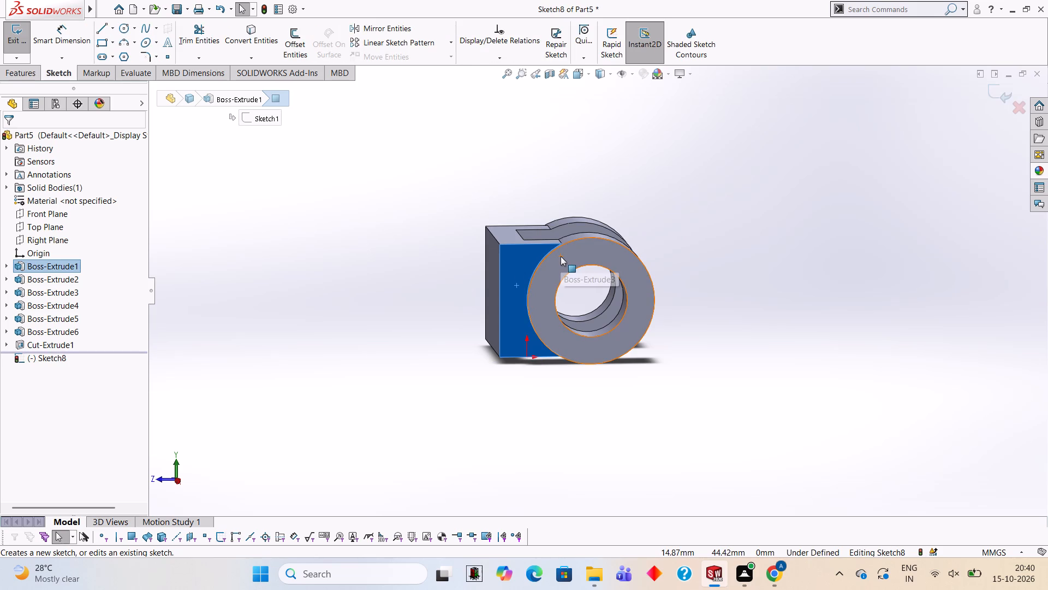
pyautogui.hotkey('ctrl', '8')
pyautogui.scroll(5, 609, 321)
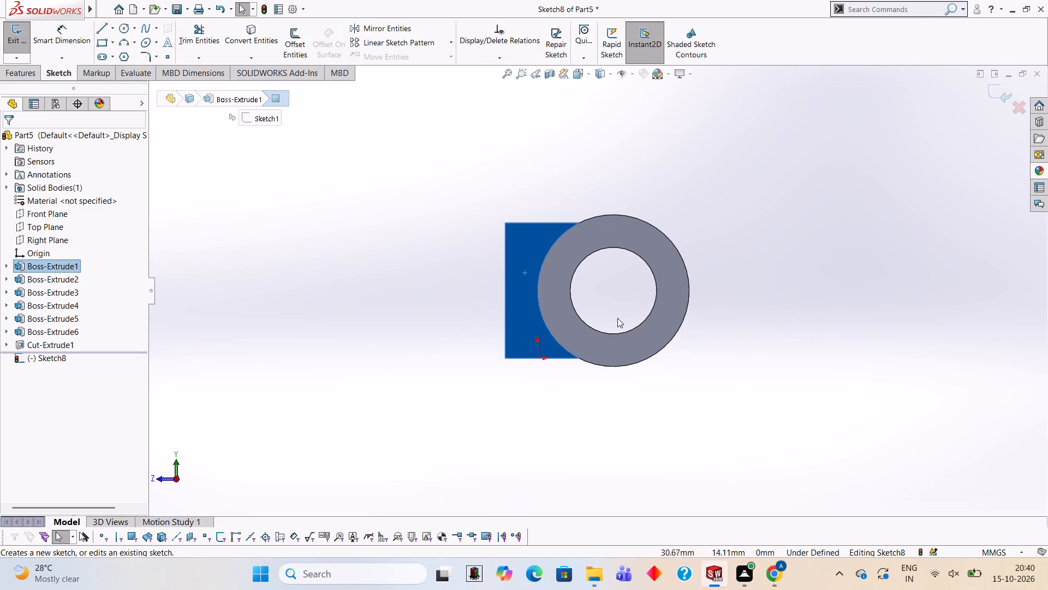
# Draw a 110 mm horizontal line from the hole's centre across the block and out beyond its back face.
pyautogui.click(94, 31)
pyautogui.click(97, 28)
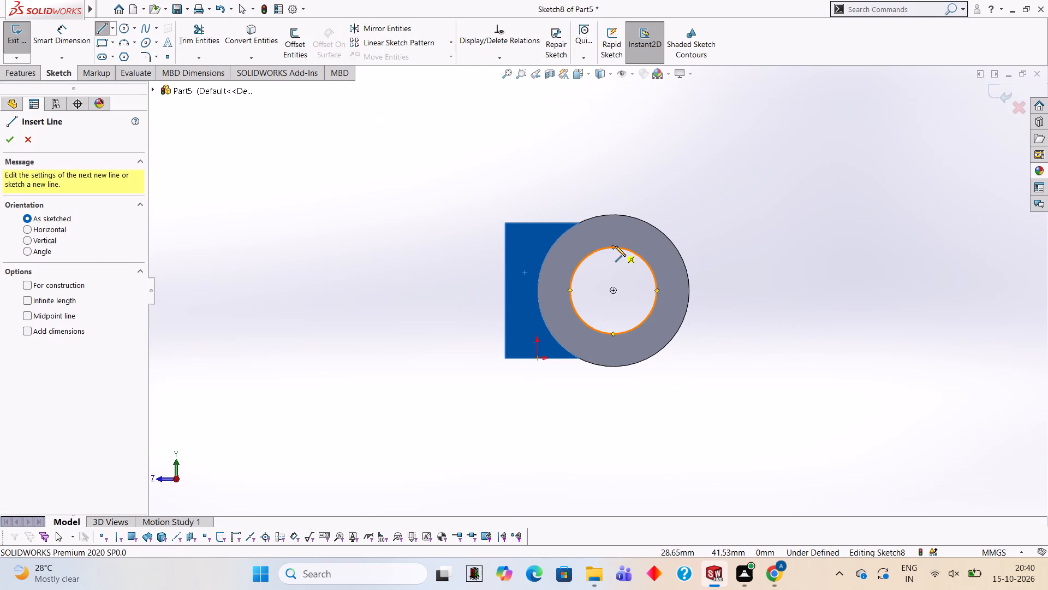
pyautogui.click(612, 288)
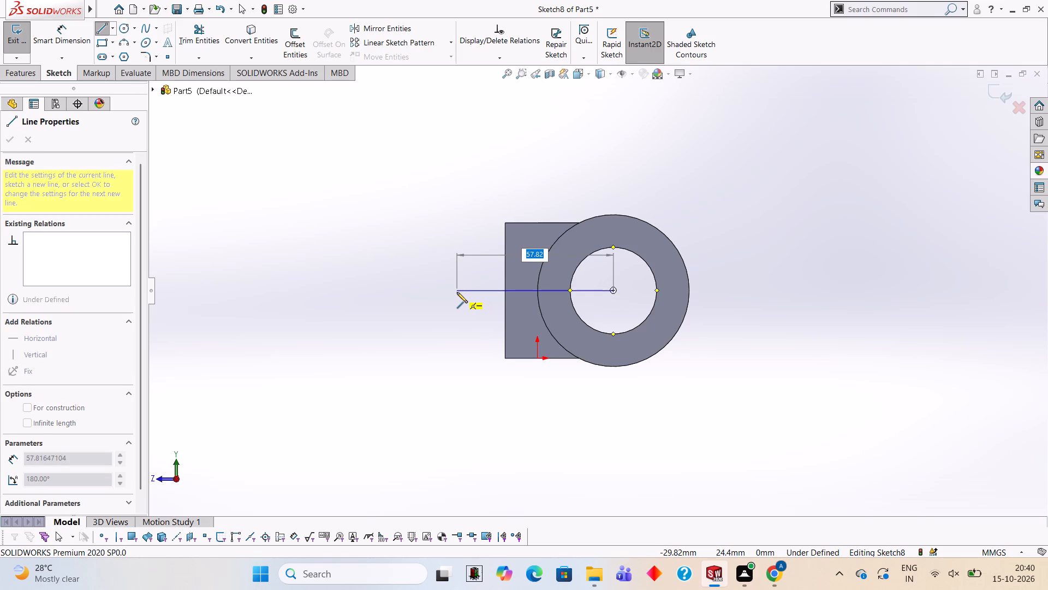
pyautogui.write('11')
pyautogui.press('0')
pyautogui.press('Return')
pyautogui.press('Escape')
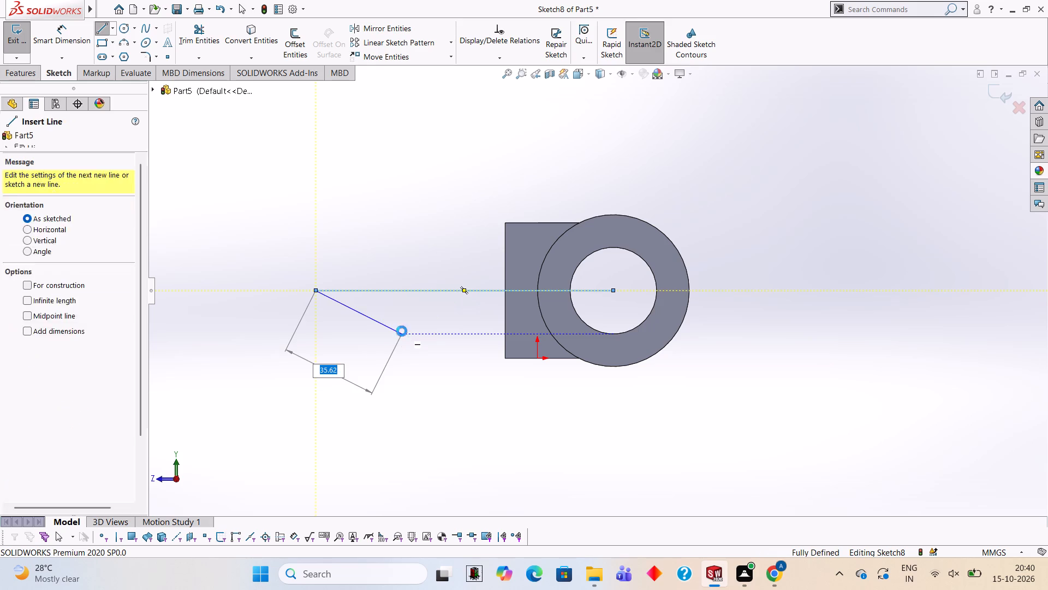
pyautogui.press('Escape')
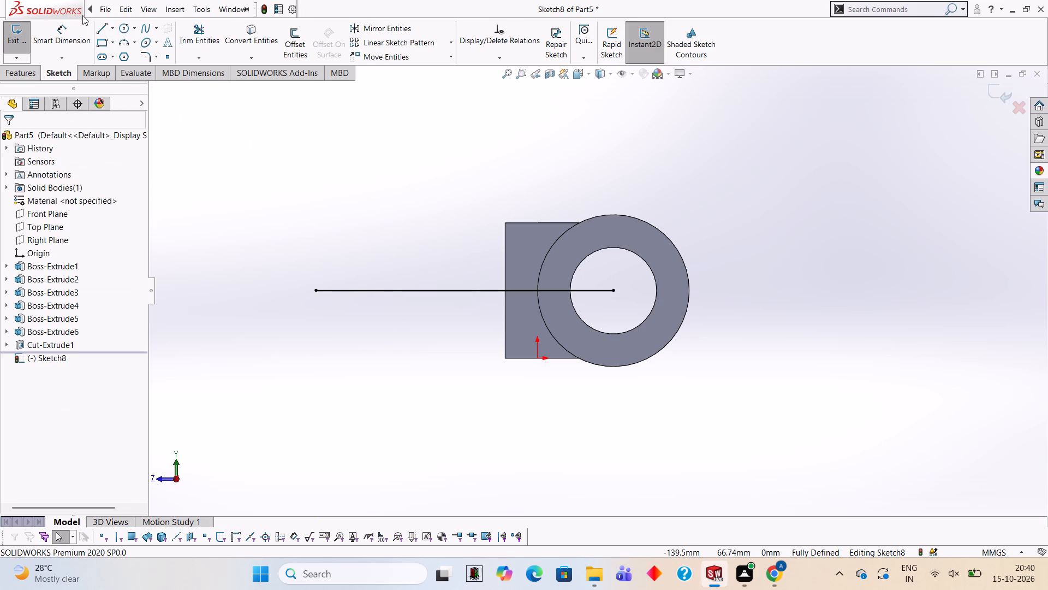
# Draw a 50 mm diameter circle centred on the line's far end, away from the part.
pyautogui.click(126, 27)
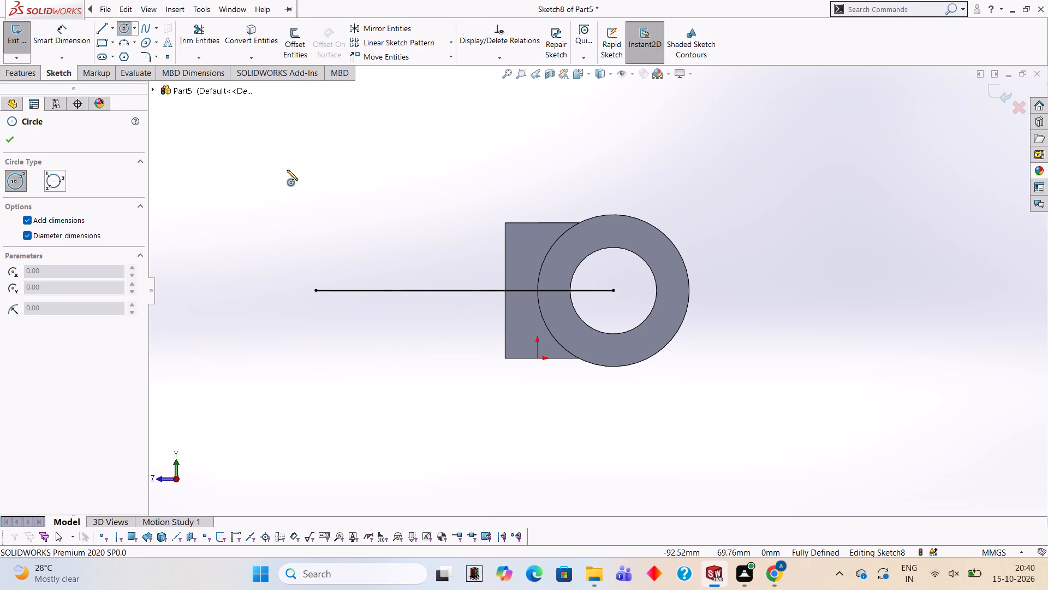
pyautogui.click(317, 291)
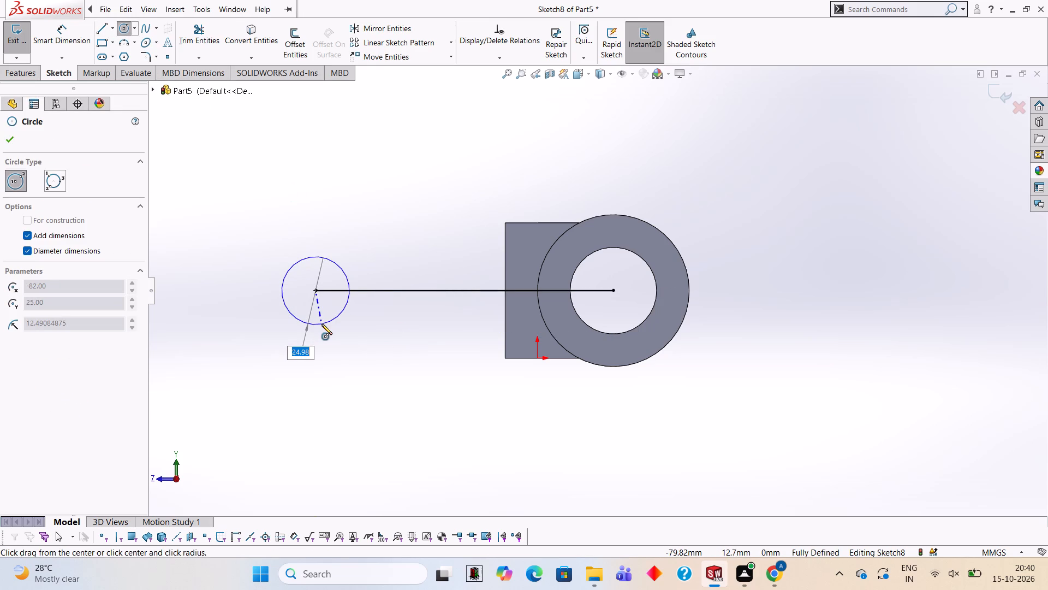
pyautogui.write('50')
pyautogui.press('Return')
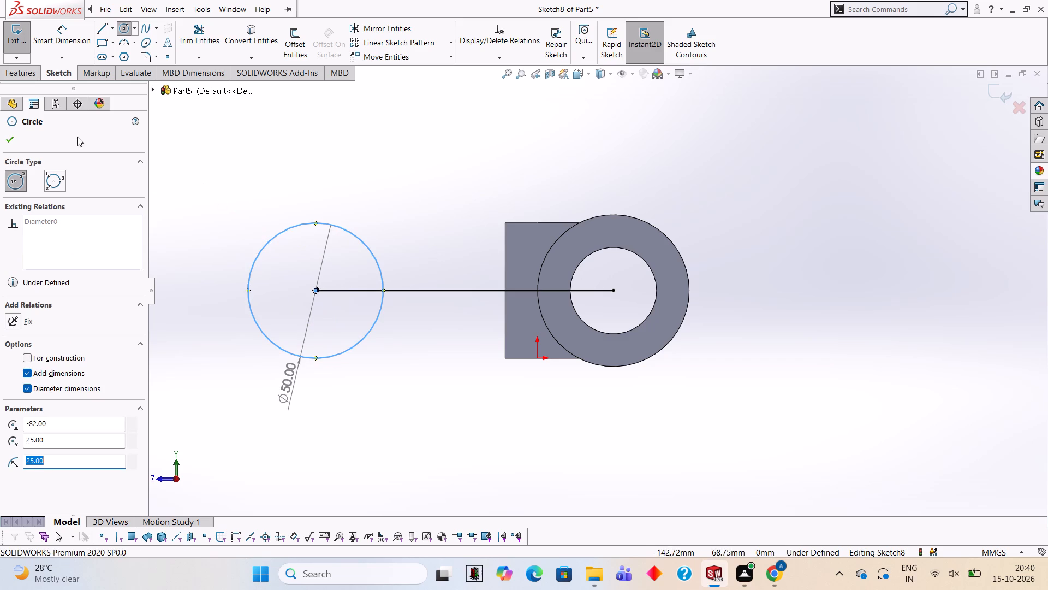
pyautogui.press('Escape')
pyautogui.press('Escape')
pyautogui.press('Escape')
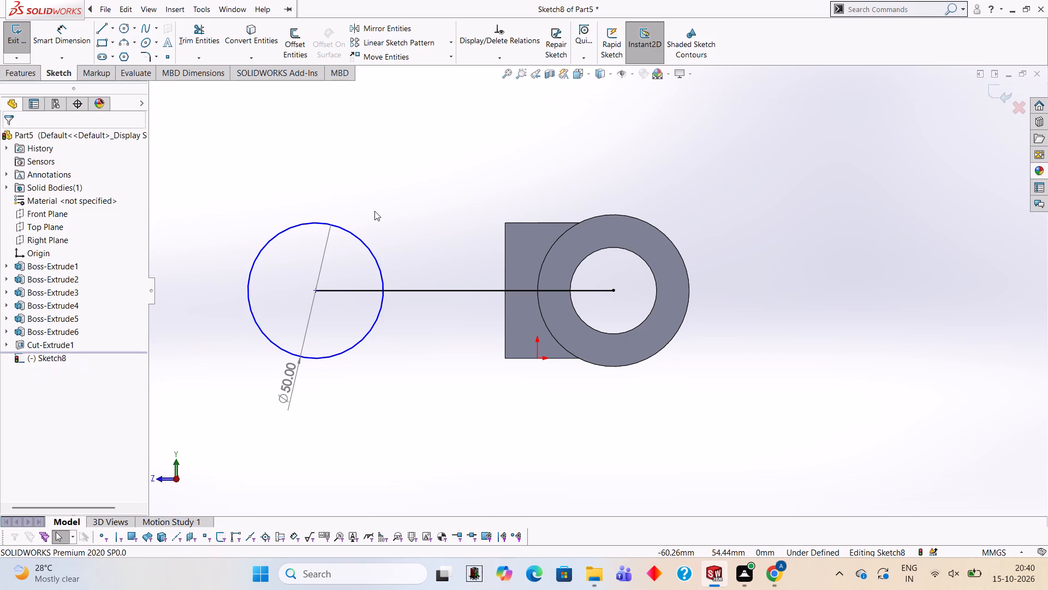
# Add a diameter dimension to the new circle, placed below it.
pyautogui.click(85, 41)
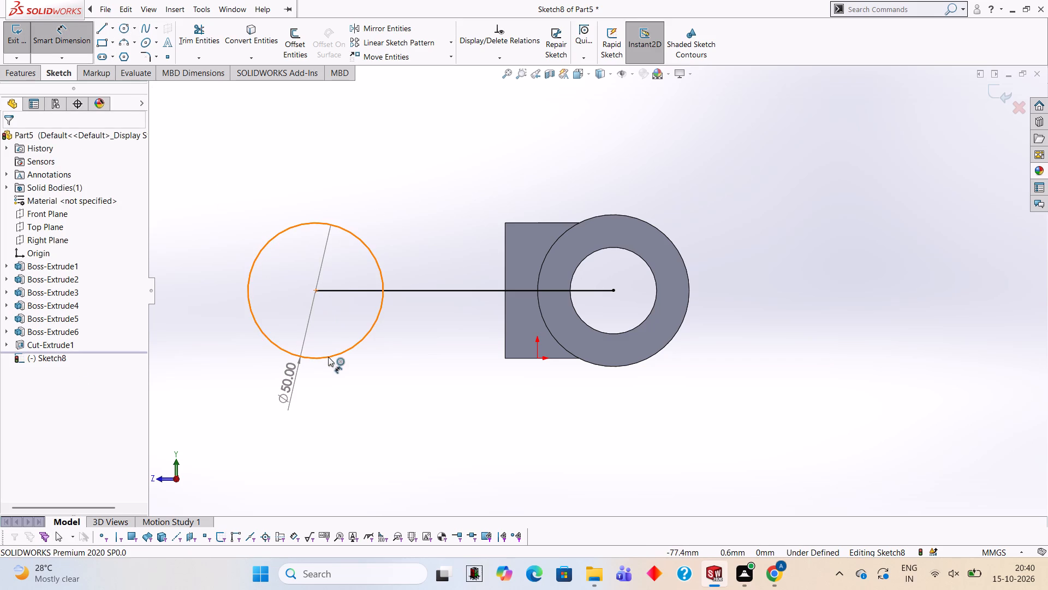
pyautogui.click(328, 357)
pyautogui.click(234, 462)
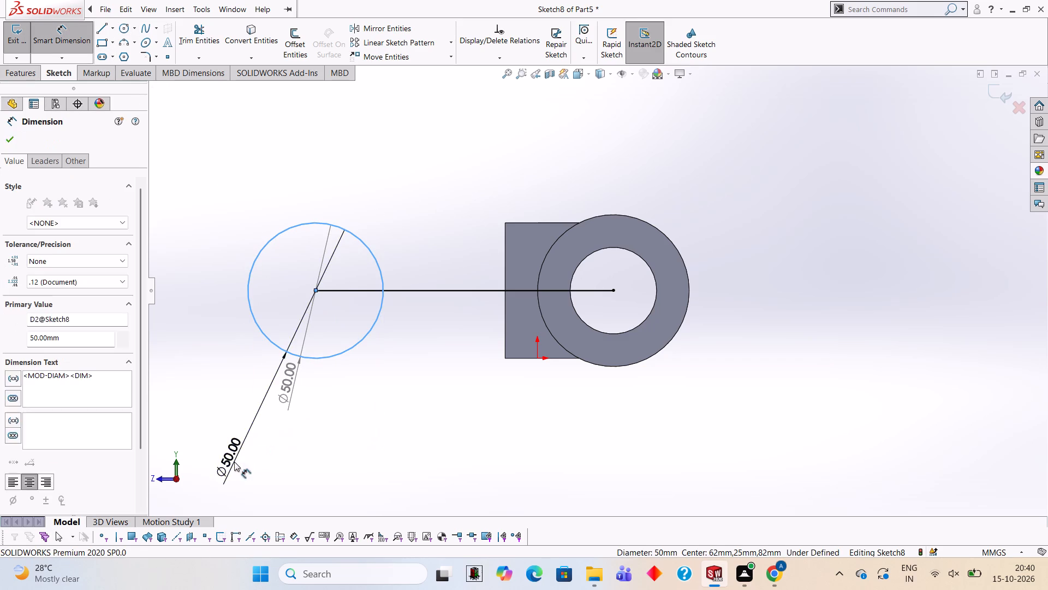
pyautogui.click(184, 448)
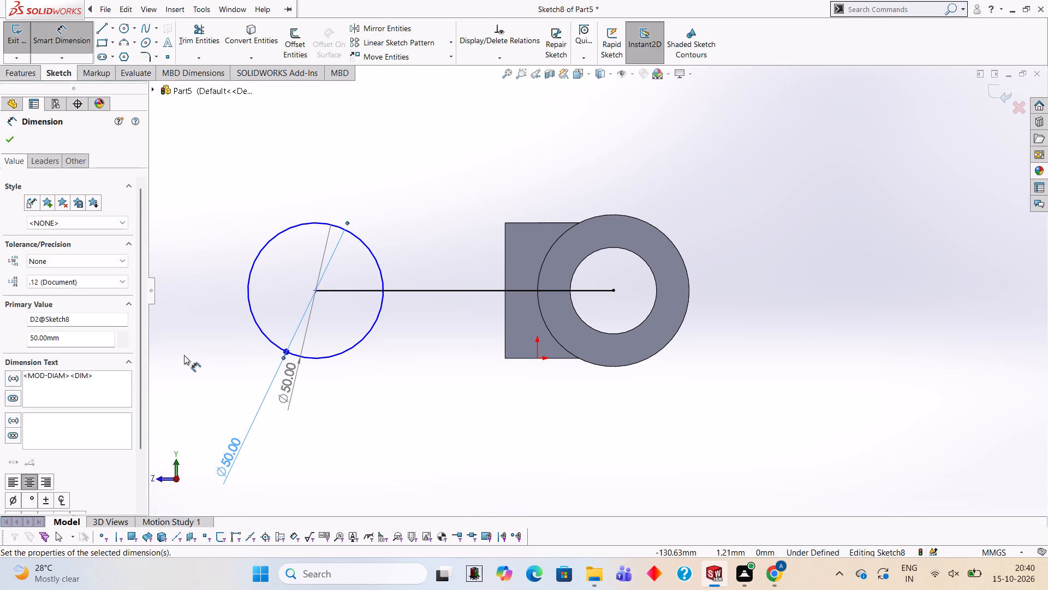
pyautogui.click(184, 352)
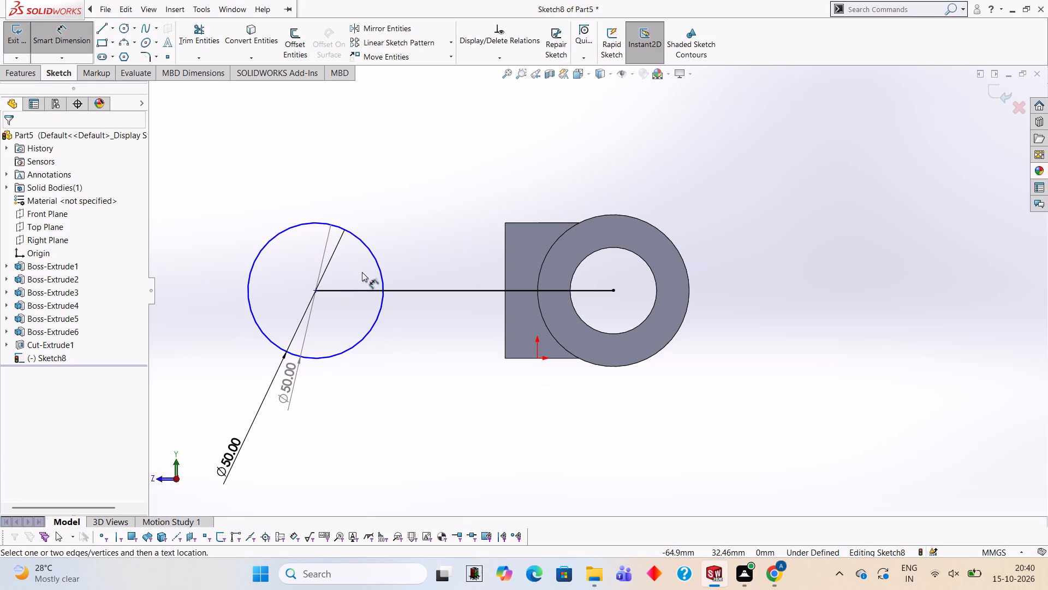
# Dimension the horizontal line's length, placing the dimension below the line.
pyautogui.click(407, 291)
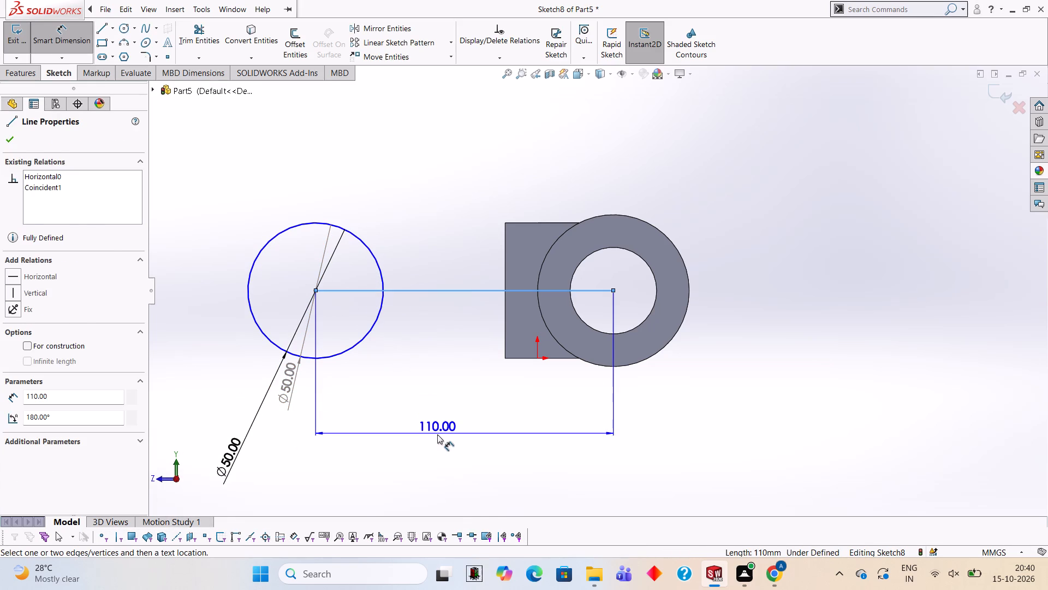
pyautogui.click(437, 434)
pyautogui.click(390, 417)
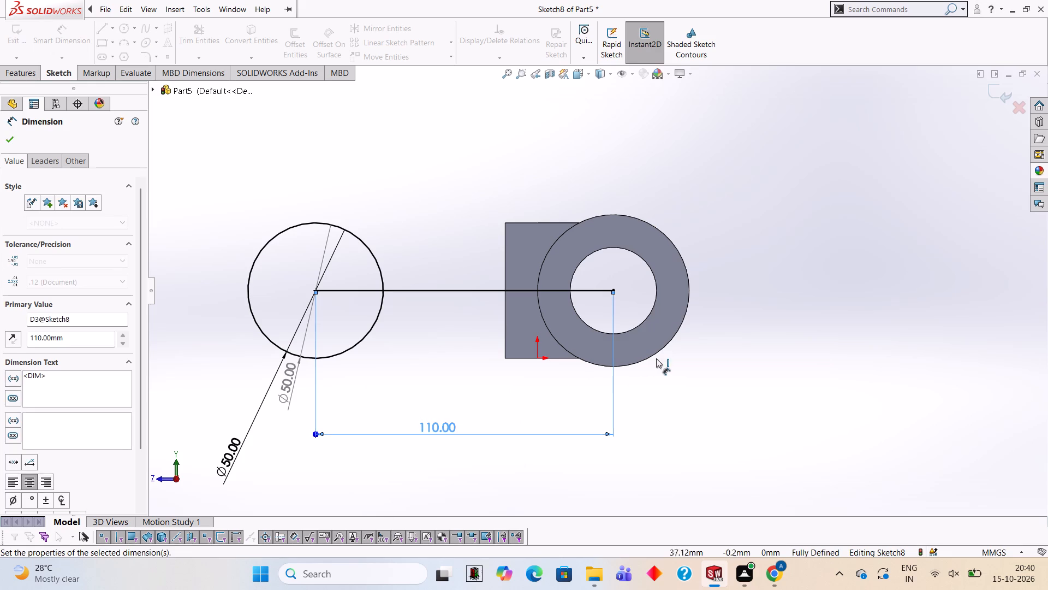
pyautogui.click(672, 362)
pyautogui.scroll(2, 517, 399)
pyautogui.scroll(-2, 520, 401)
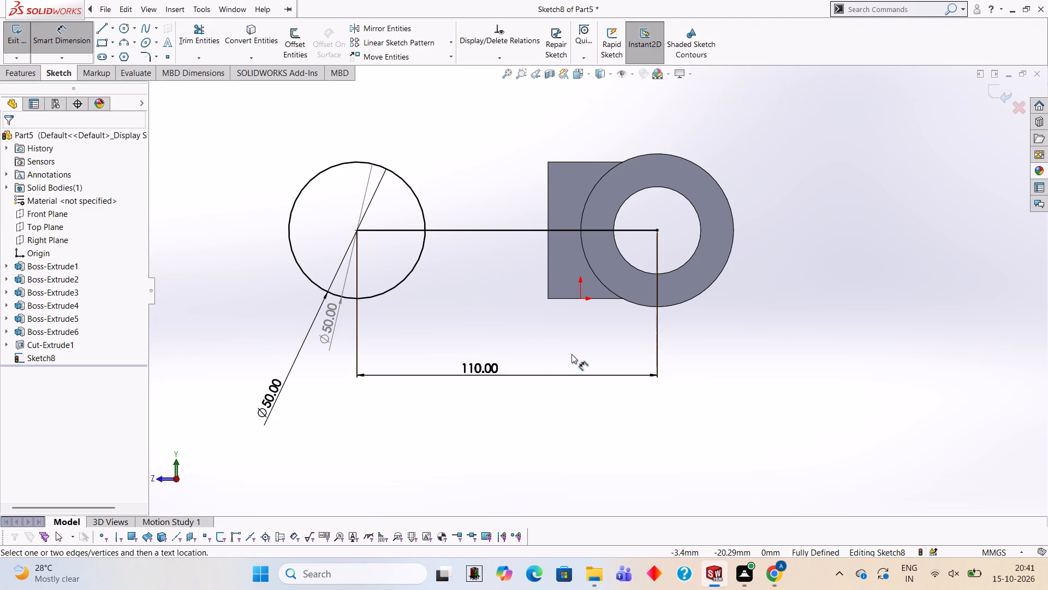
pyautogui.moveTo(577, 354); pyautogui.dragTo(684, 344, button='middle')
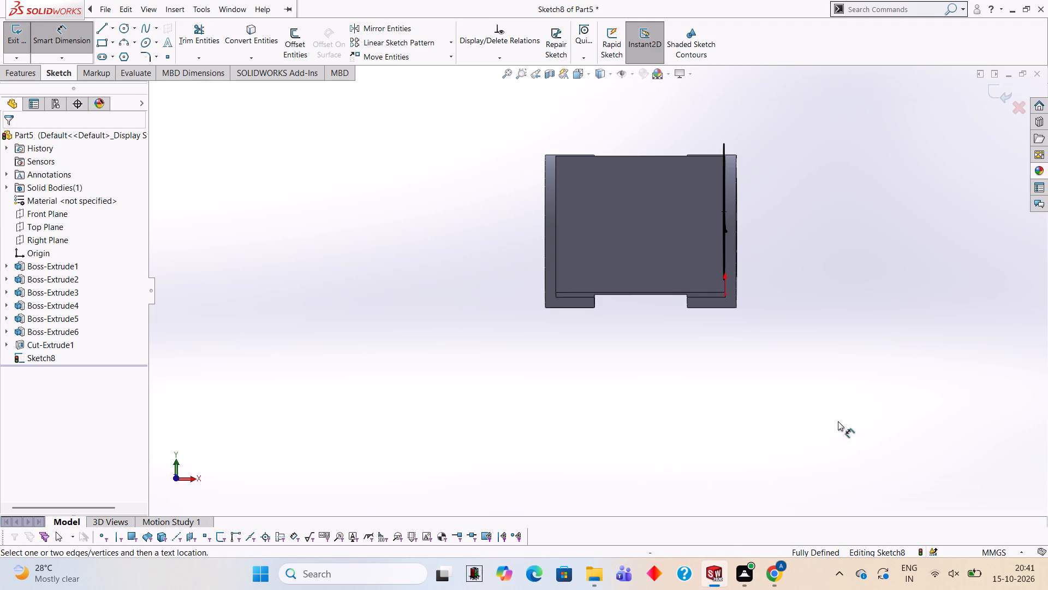
# Start a boss extrusion of the 50 mm circle region, with its direction reversed to run across the block's width.
pyautogui.click(29, 74)
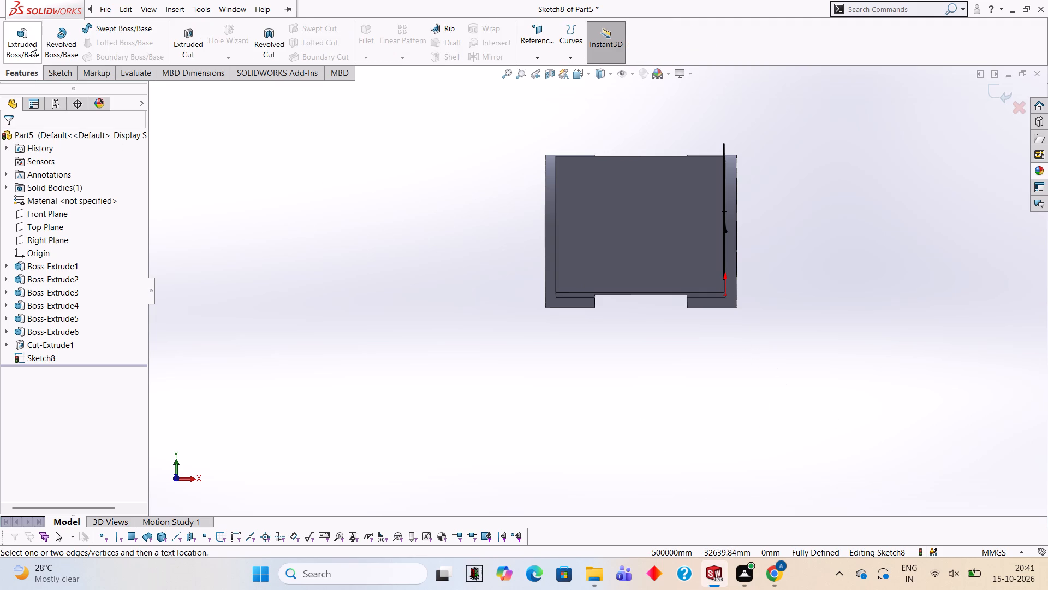
pyautogui.click(31, 44)
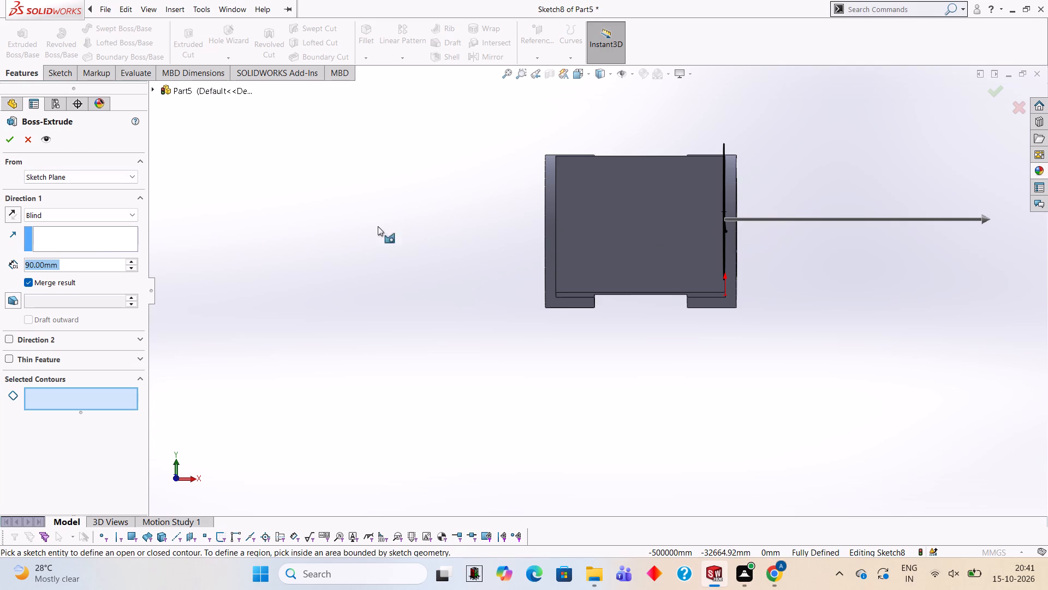
pyautogui.click(13, 211)
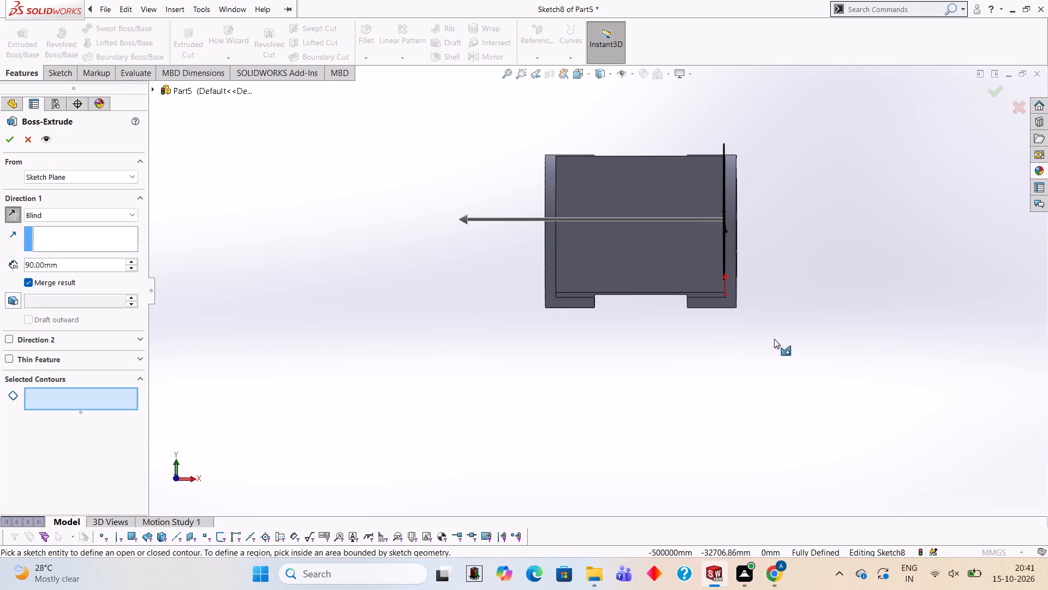
pyautogui.moveTo(779, 340); pyautogui.dragTo(718, 344, button='middle')
pyautogui.click(559, 180)
pyautogui.moveTo(531, 292); pyautogui.dragTo(617, 343, button='middle')
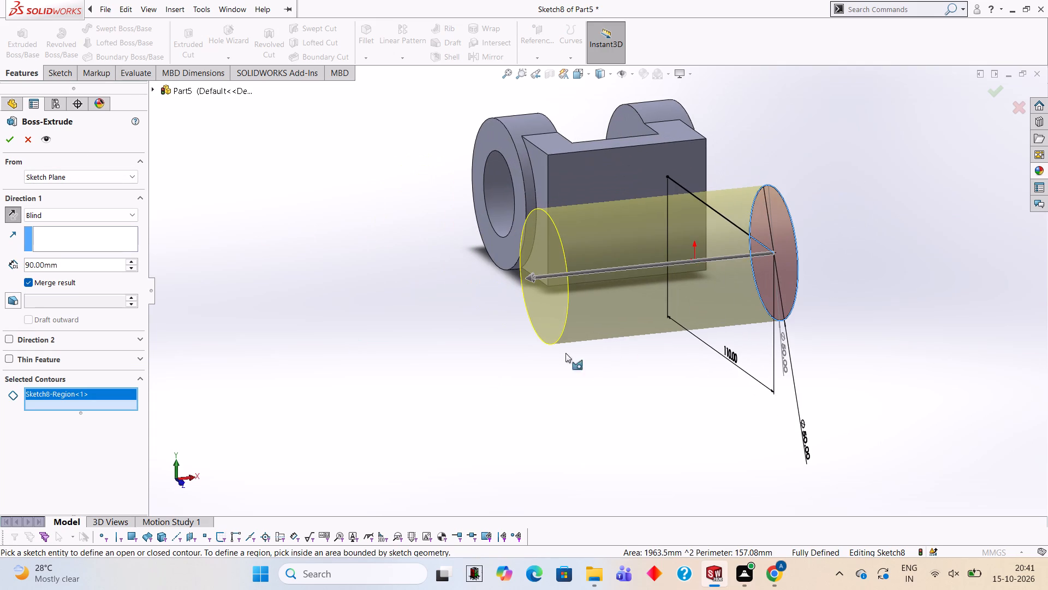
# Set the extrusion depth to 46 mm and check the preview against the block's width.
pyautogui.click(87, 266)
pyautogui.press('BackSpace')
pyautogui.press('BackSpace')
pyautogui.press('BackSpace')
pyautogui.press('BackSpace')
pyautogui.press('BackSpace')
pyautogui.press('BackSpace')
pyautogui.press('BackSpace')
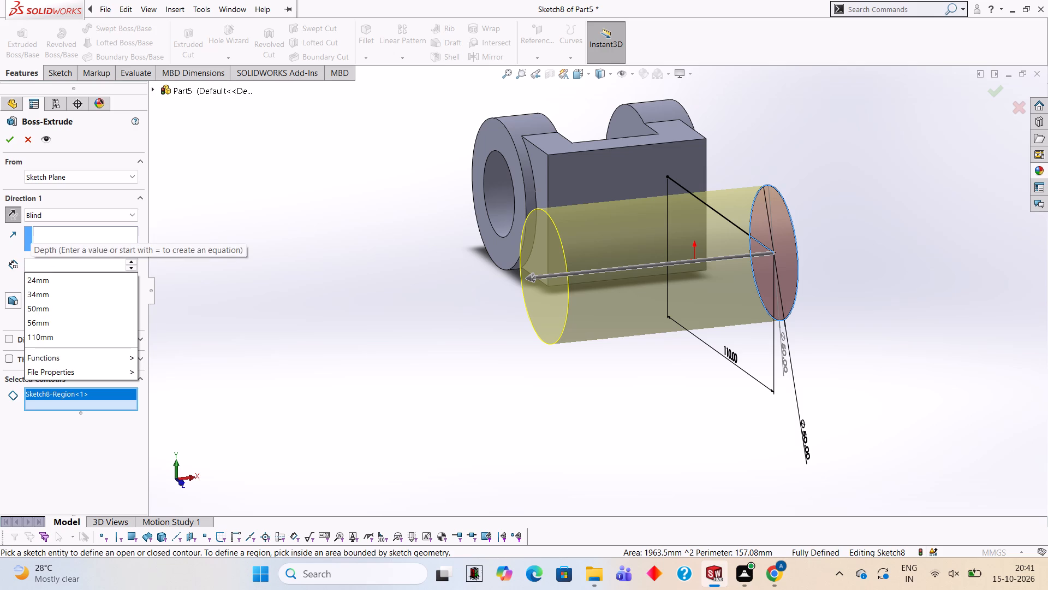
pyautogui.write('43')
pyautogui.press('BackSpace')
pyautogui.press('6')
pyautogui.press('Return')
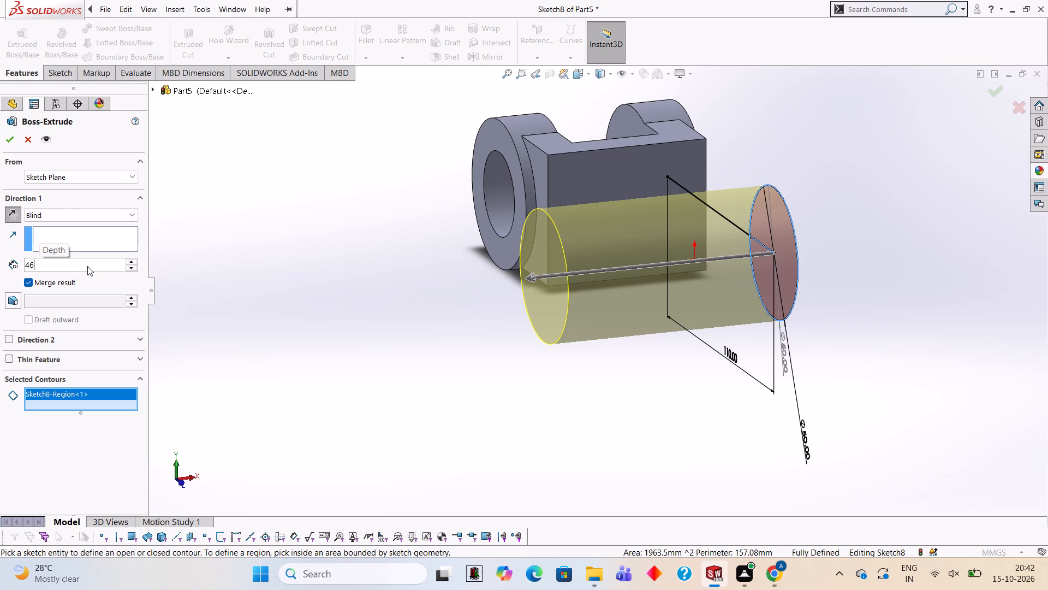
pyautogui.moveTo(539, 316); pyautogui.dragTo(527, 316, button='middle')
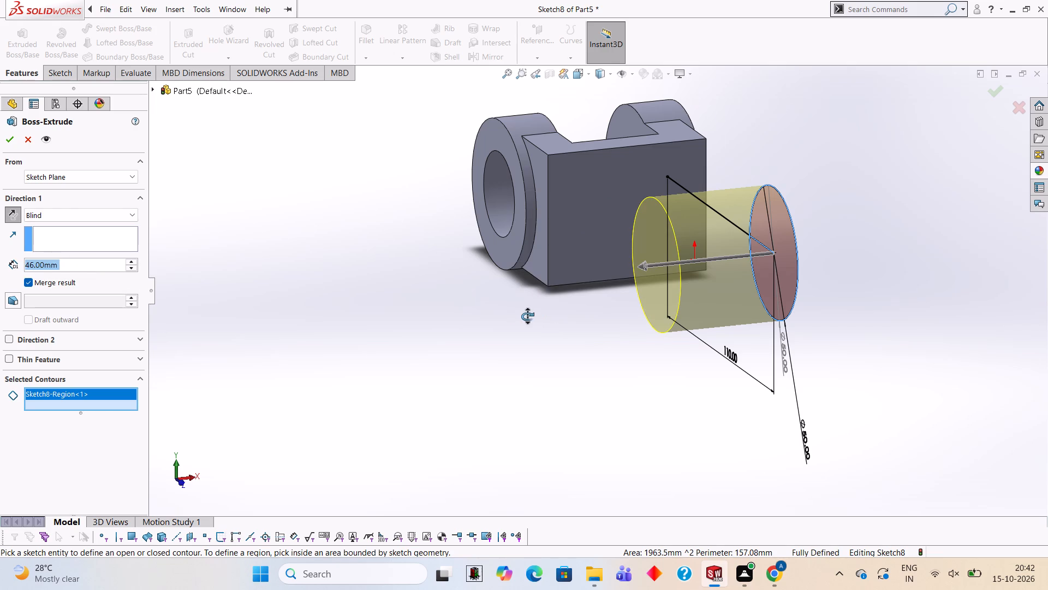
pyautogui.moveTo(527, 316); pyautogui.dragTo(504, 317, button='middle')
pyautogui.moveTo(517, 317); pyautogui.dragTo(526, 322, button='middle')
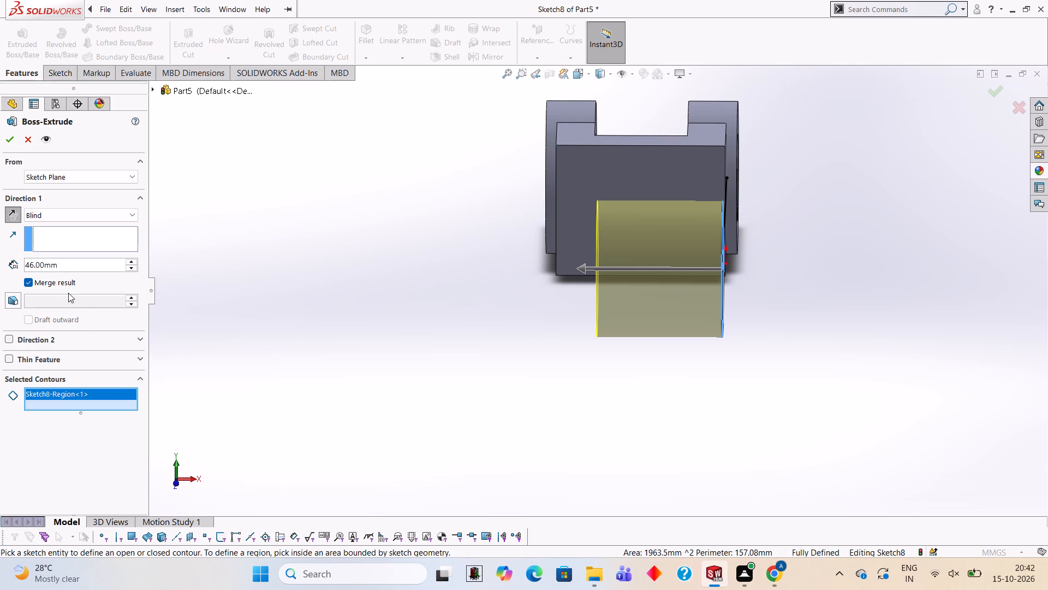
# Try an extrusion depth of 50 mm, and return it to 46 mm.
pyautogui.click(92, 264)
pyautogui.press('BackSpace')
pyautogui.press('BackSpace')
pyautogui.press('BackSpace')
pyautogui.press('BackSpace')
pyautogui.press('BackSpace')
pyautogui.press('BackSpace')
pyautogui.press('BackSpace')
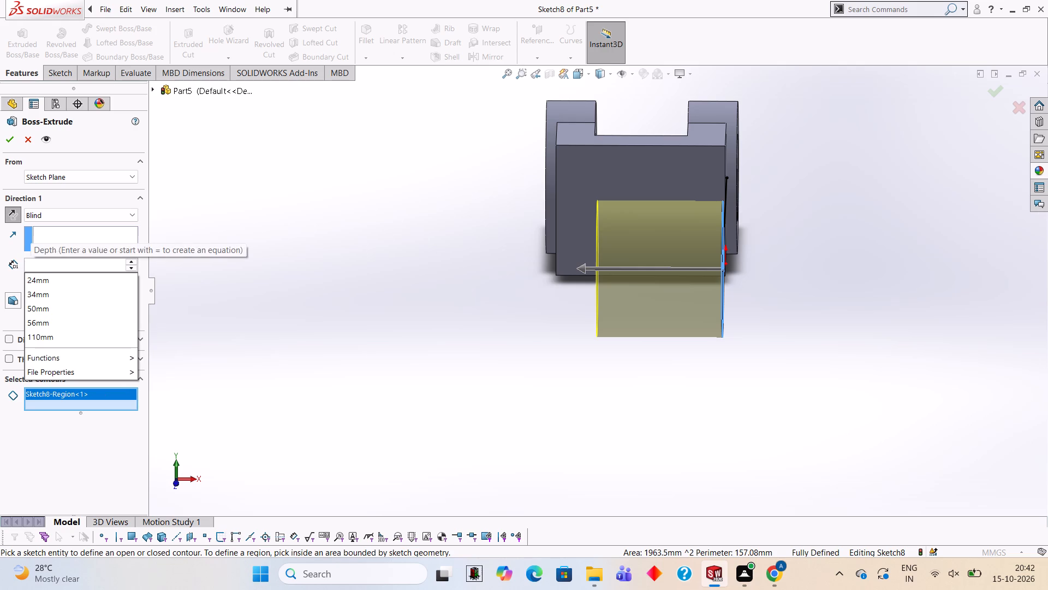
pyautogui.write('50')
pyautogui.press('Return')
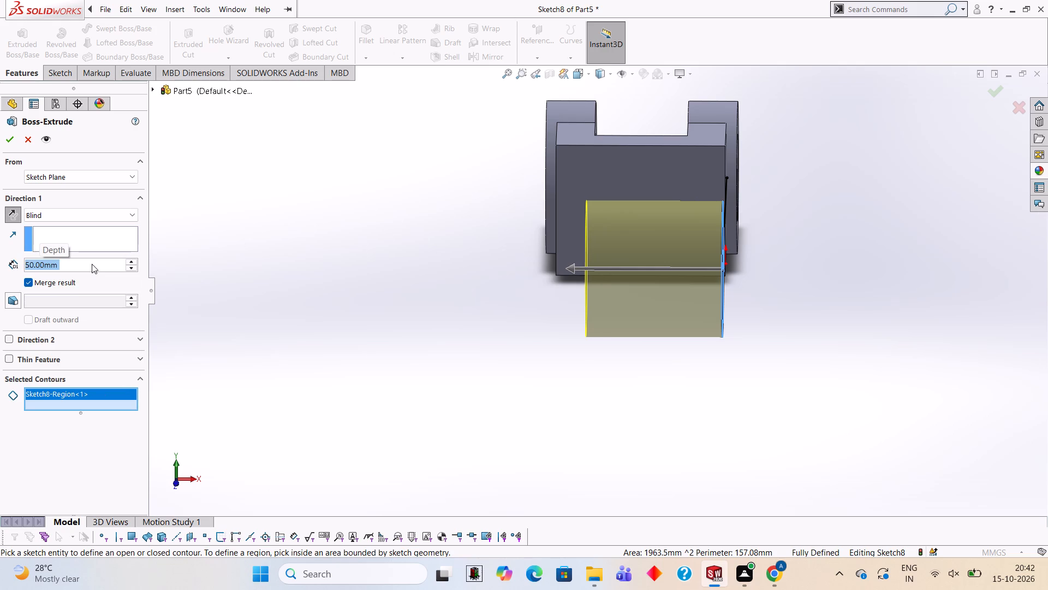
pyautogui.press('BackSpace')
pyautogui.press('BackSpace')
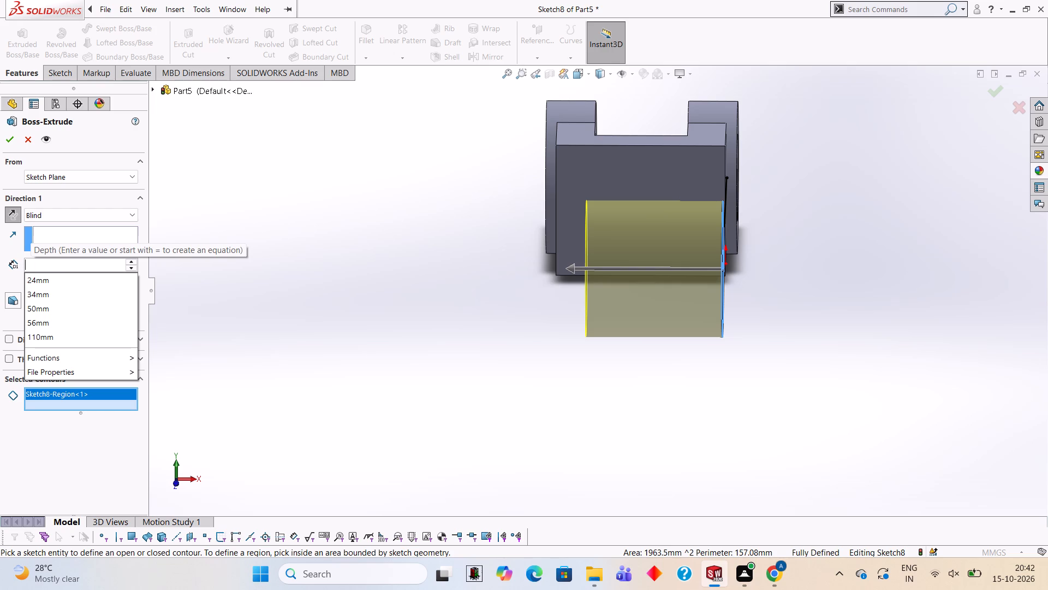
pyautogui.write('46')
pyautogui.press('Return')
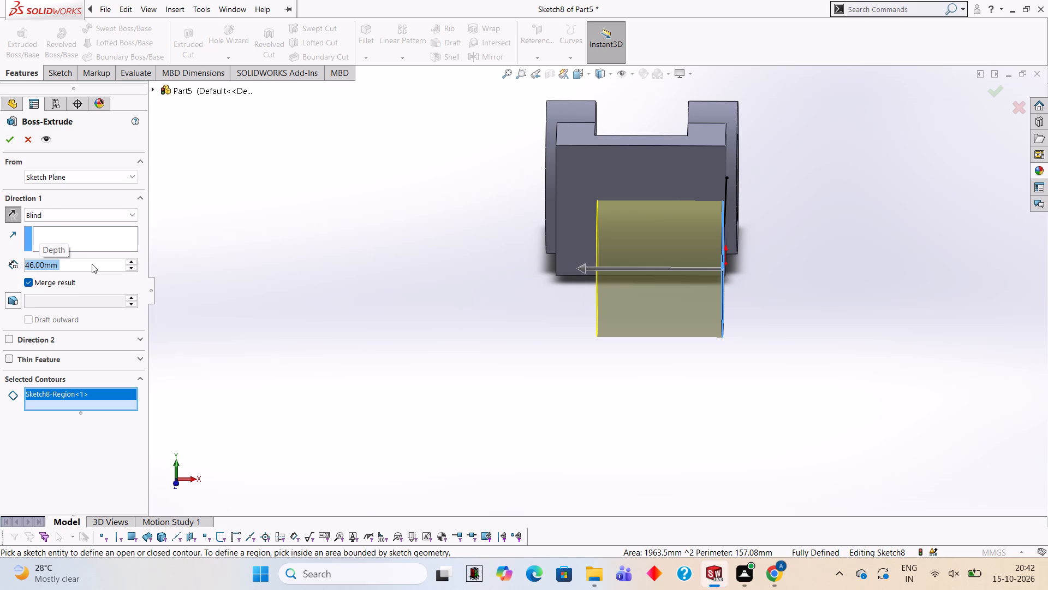
# Set the extrusion depth to 62 mm and complete the cylindrical boss.
pyautogui.write('62')
pyautogui.press('Return')
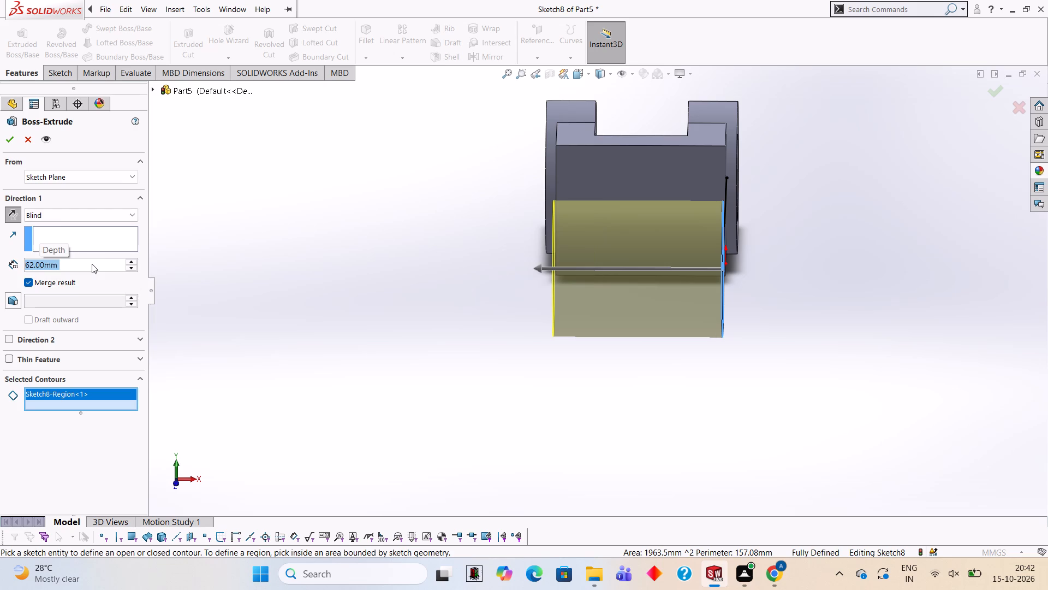
pyautogui.moveTo(634, 308); pyautogui.dragTo(635, 341, button='middle')
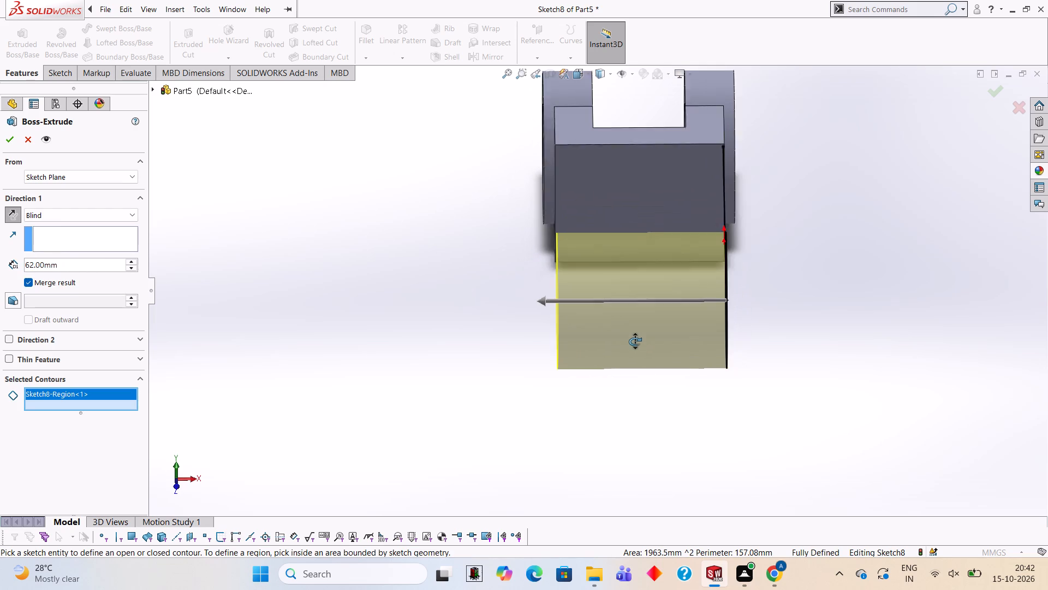
pyautogui.moveTo(635, 341); pyautogui.dragTo(634, 340, button='middle')
pyautogui.click(7, 140)
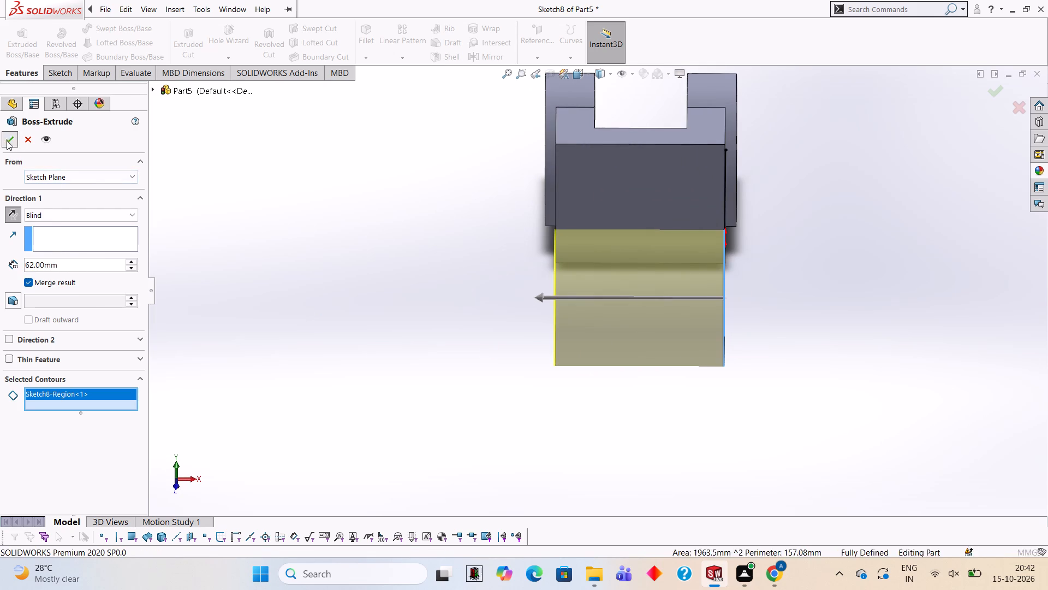
pyautogui.click(301, 193)
# Examine the new cylinder's alignment with the clevis block from several angles.
pyautogui.moveTo(717, 271); pyautogui.dragTo(663, 226, button='middle')
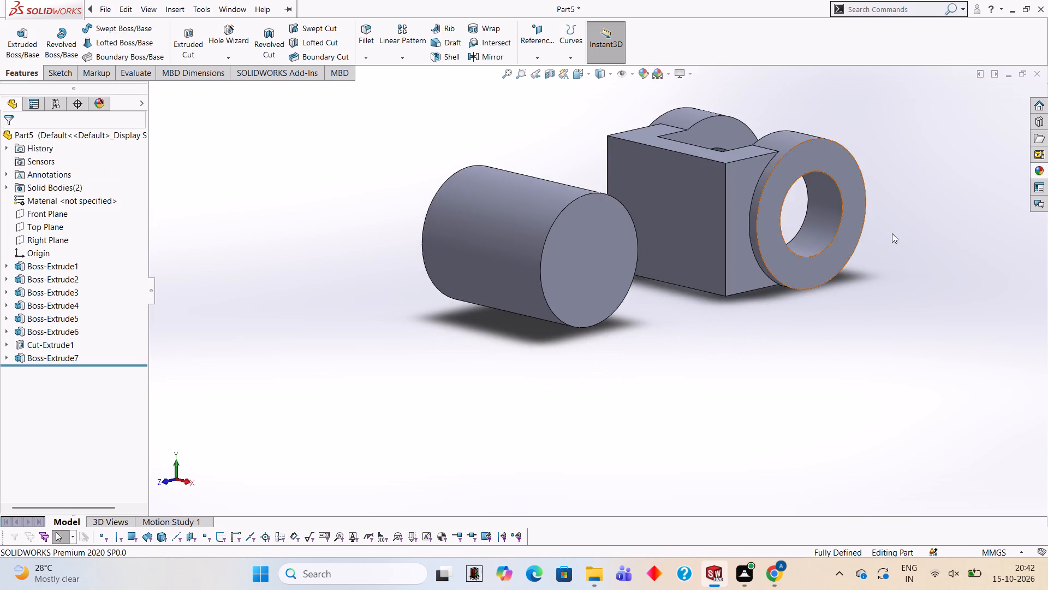
pyautogui.moveTo(884, 236); pyautogui.dragTo(813, 247, button='middle')
pyautogui.moveTo(594, 282); pyautogui.dragTo(618, 305, button='middle')
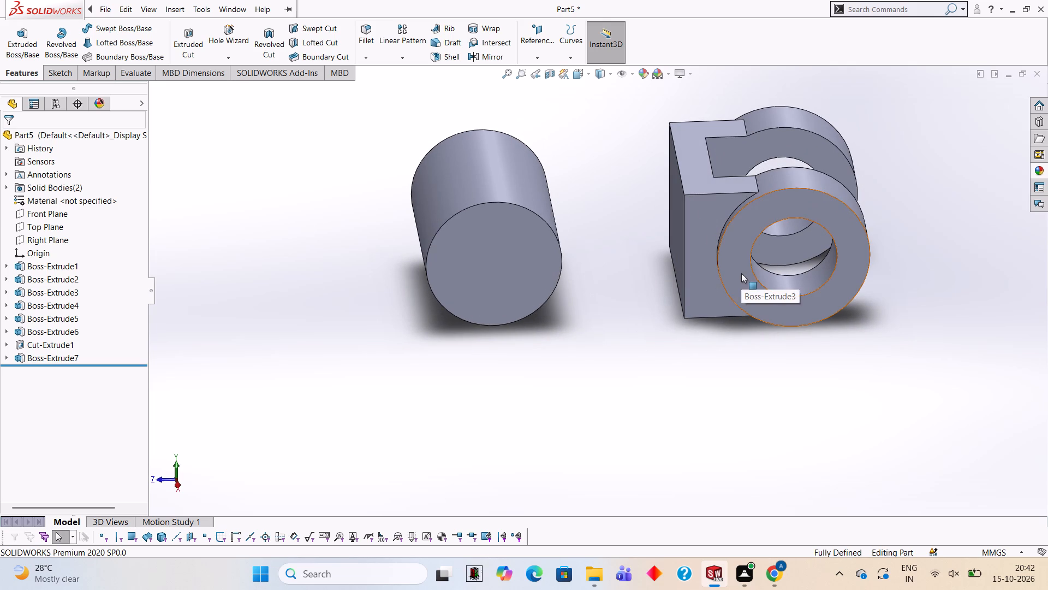
pyautogui.moveTo(796, 292); pyautogui.dragTo(796, 247, button='middle')
pyautogui.moveTo(796, 242); pyautogui.dragTo(796, 237, button='middle')
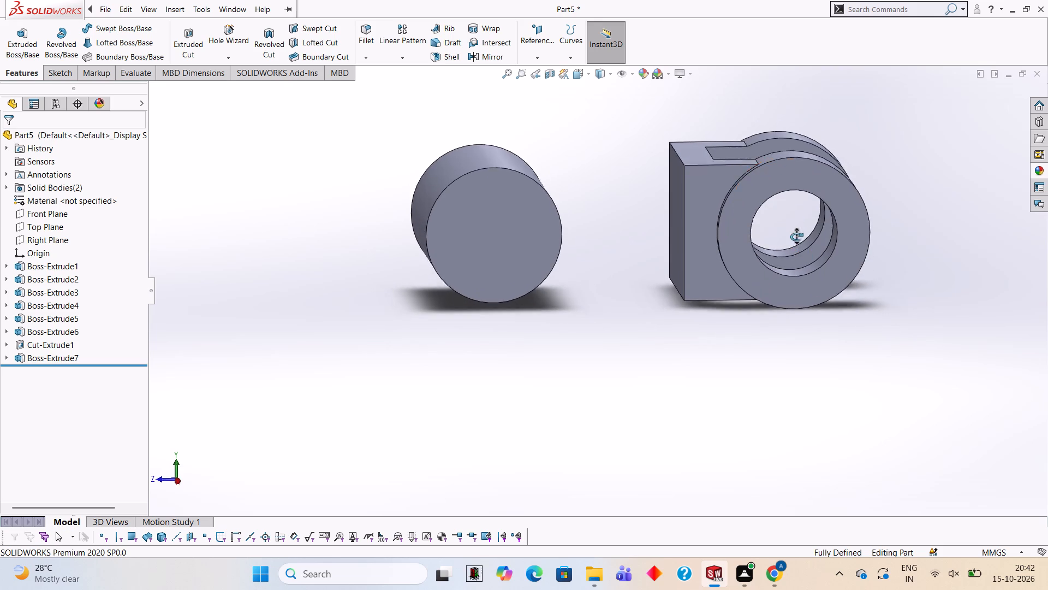
pyautogui.moveTo(796, 237); pyautogui.dragTo(791, 221, button='middle')
pyautogui.moveTo(765, 219); pyautogui.dragTo(755, 217, button='middle')
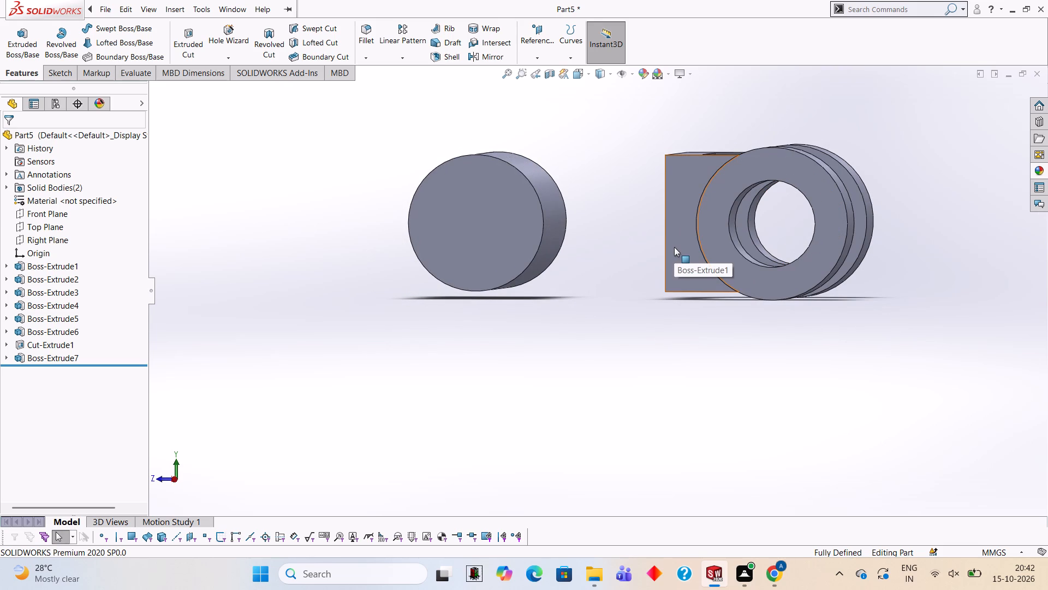
pyautogui.moveTo(625, 257); pyautogui.dragTo(642, 260, button='middle')
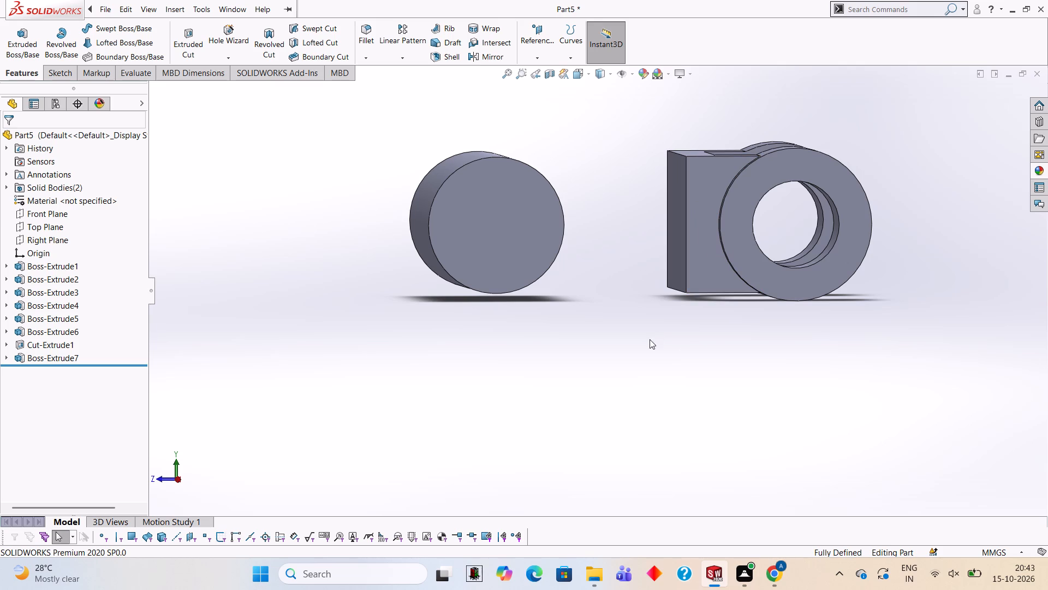
# Start a sketch on the block's side face and draw a 22 mm line down its back edge from the top corner.
pyautogui.click(690, 182)
pyautogui.click(735, 151)
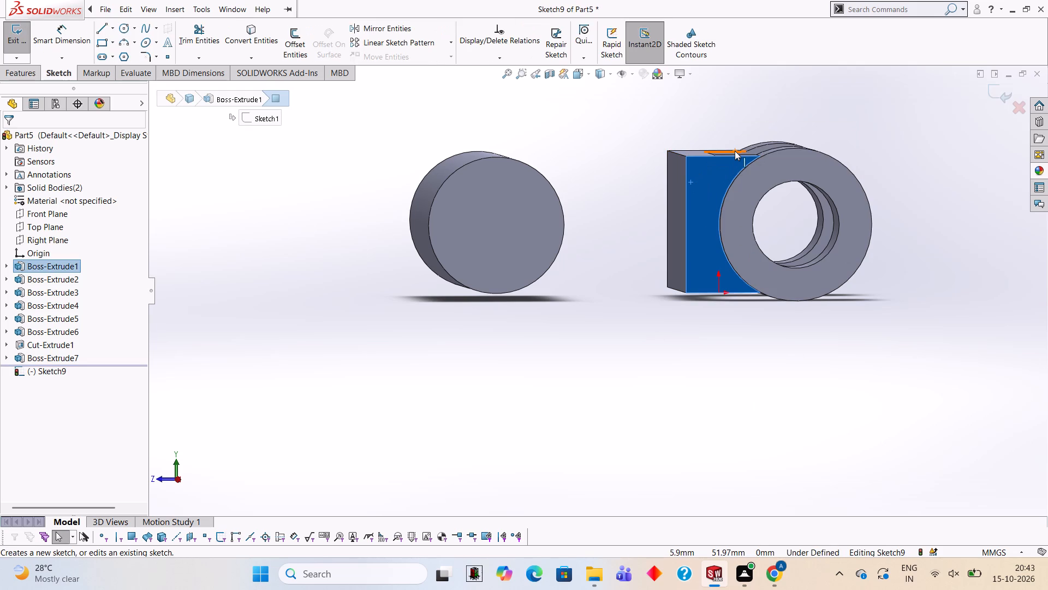
pyautogui.hotkey('ctrl', '8')
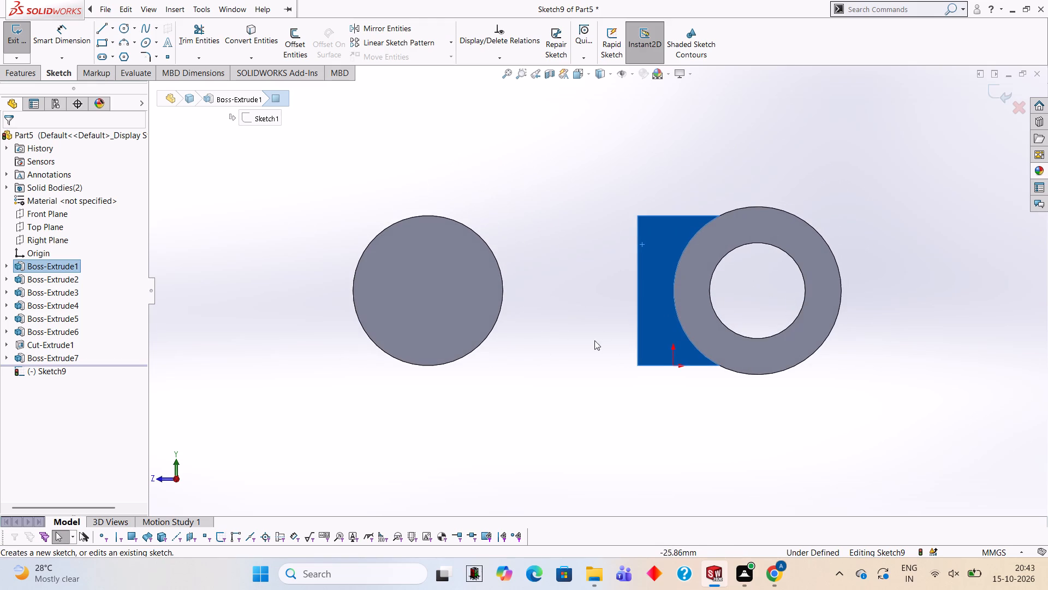
pyautogui.scroll(1, 604, 337)
pyautogui.scroll(-1, 604, 337)
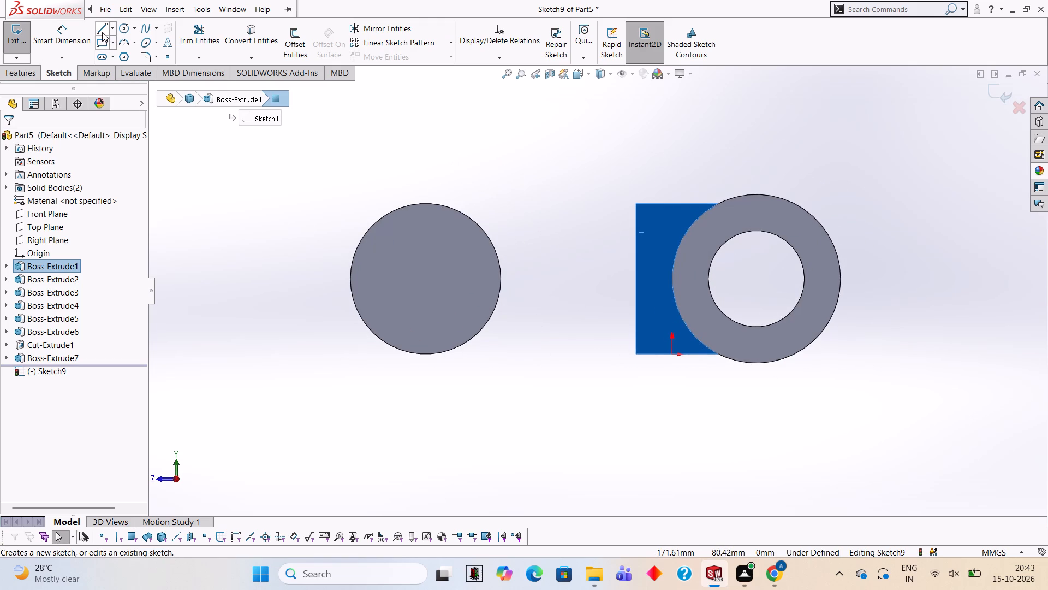
pyautogui.click(102, 32)
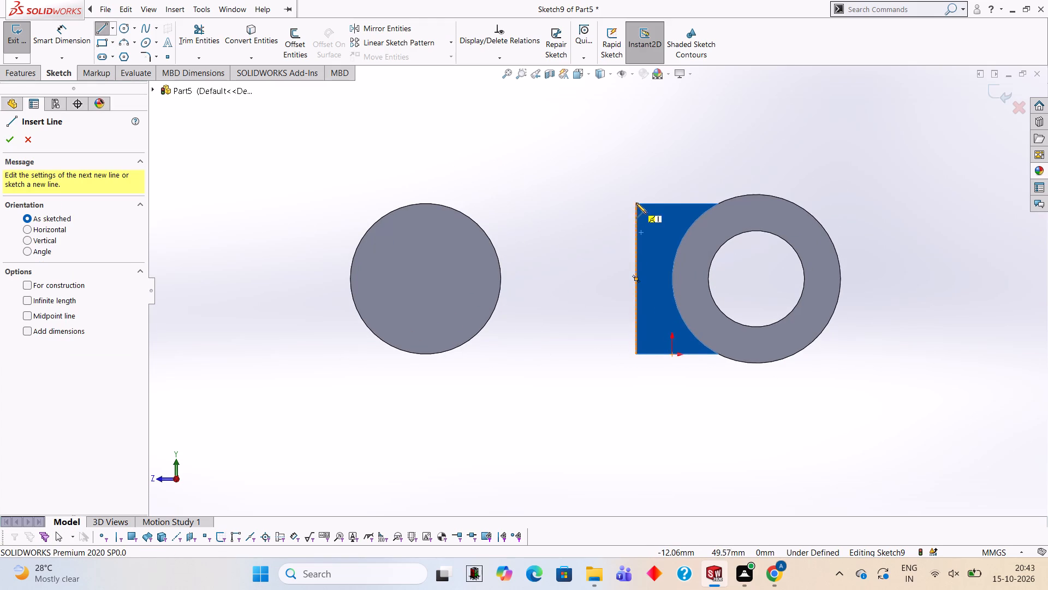
pyautogui.click(636, 203)
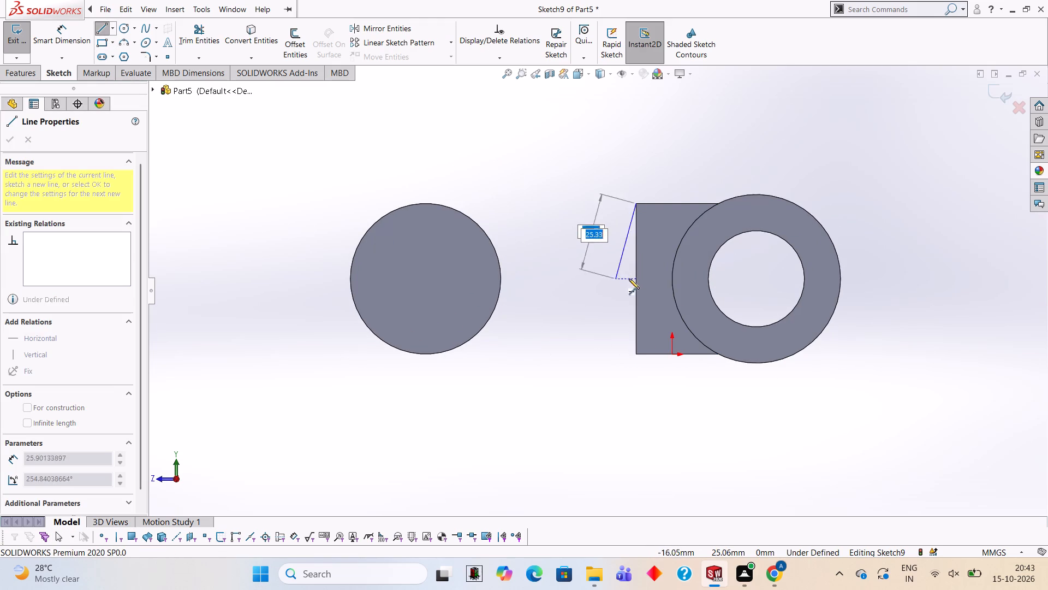
pyautogui.write('22')
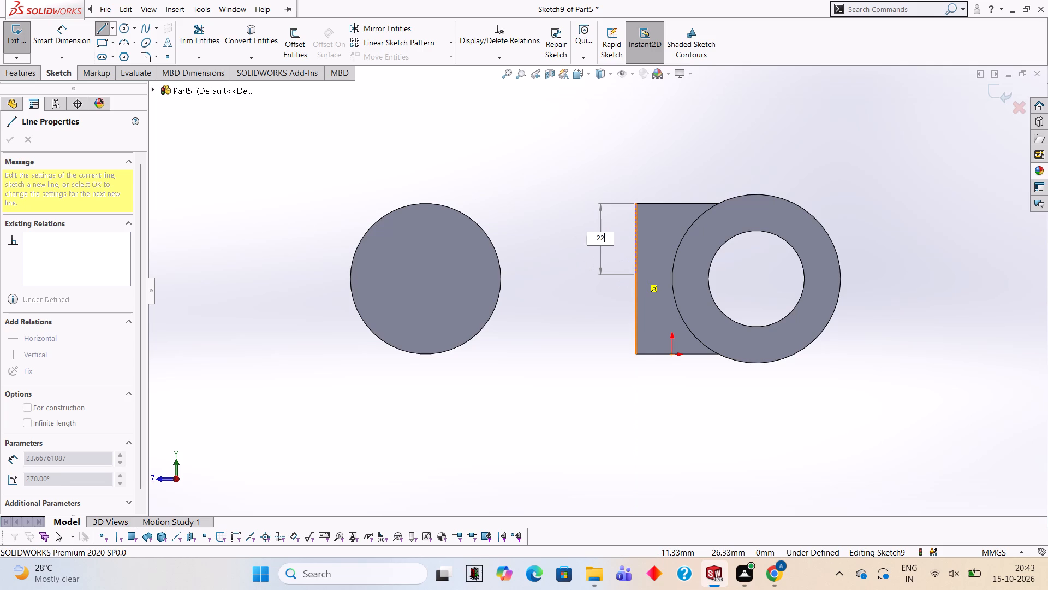
pyautogui.press('Return')
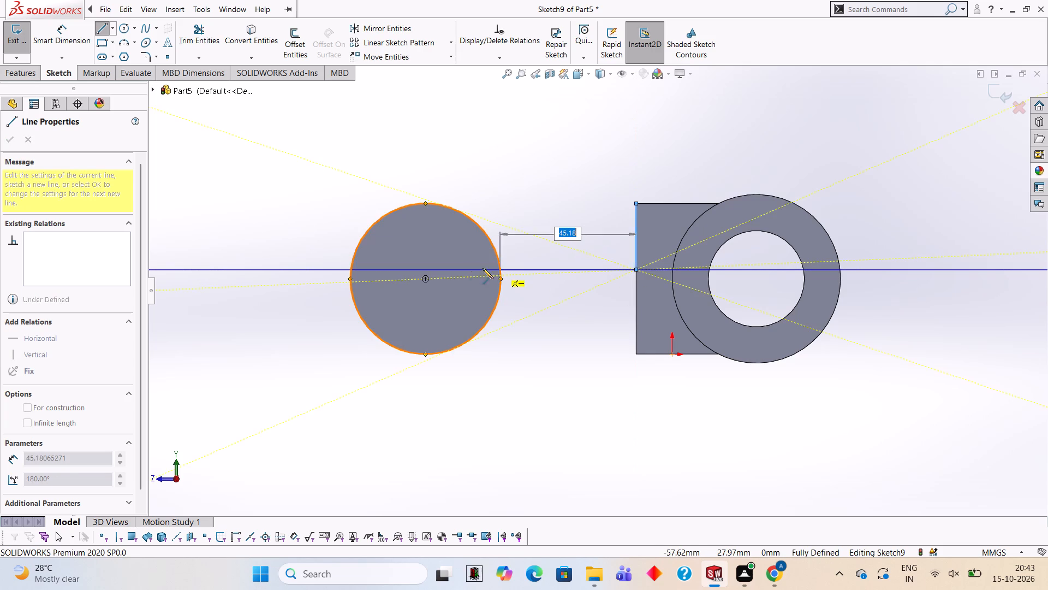
# Draw a horizontal line from the 22 mm line's lower end across the gap into the cylinder's end face.
pyautogui.click(444, 272)
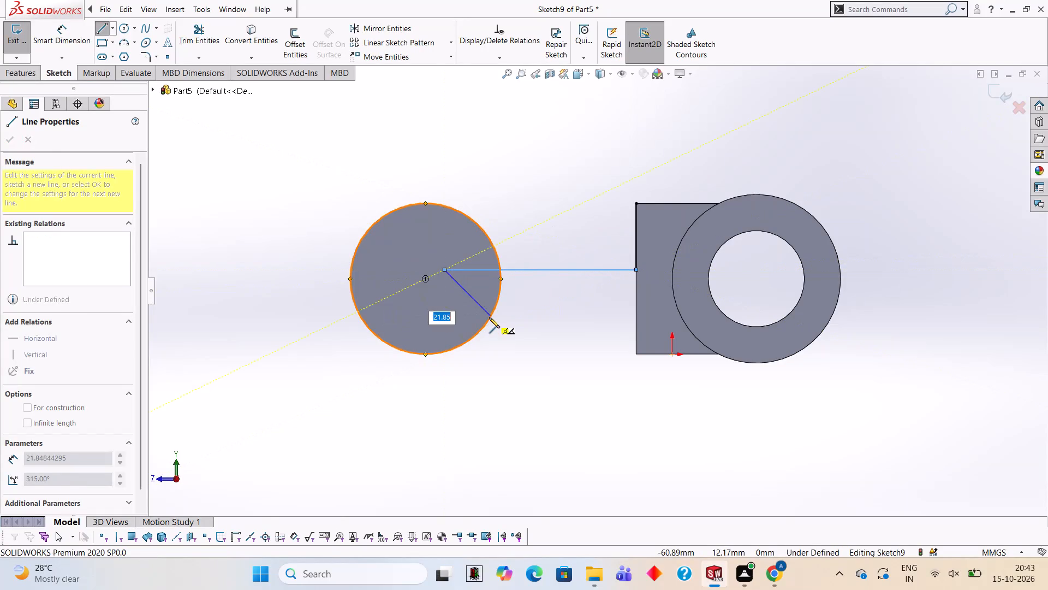
pyautogui.press('Escape')
# Draw a 22 mm vertical line up the block's back edge from its bottom corner, and end the line chain.
pyautogui.click(97, 33)
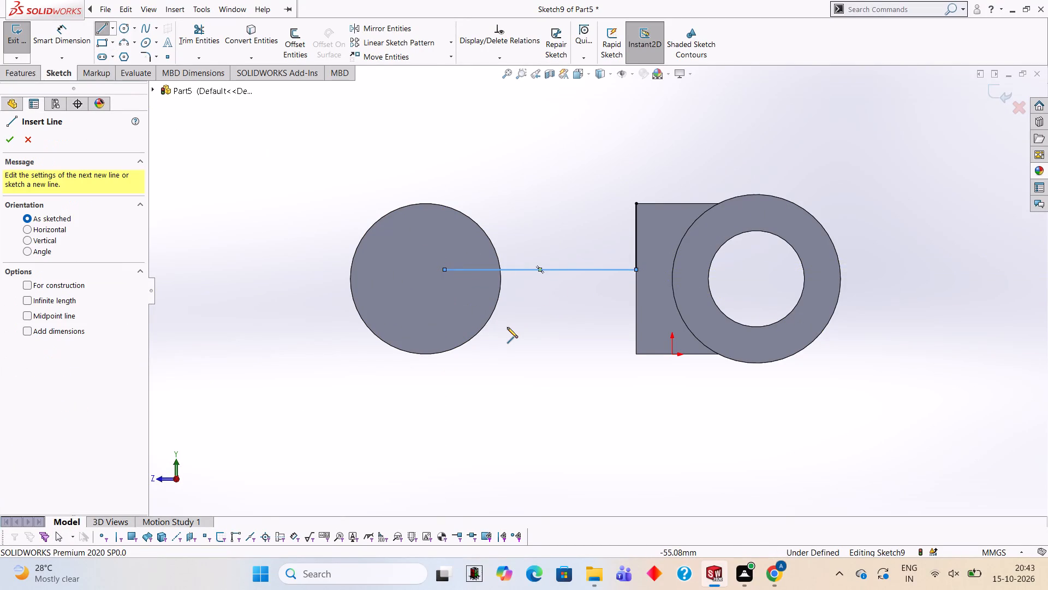
pyautogui.click(636, 356)
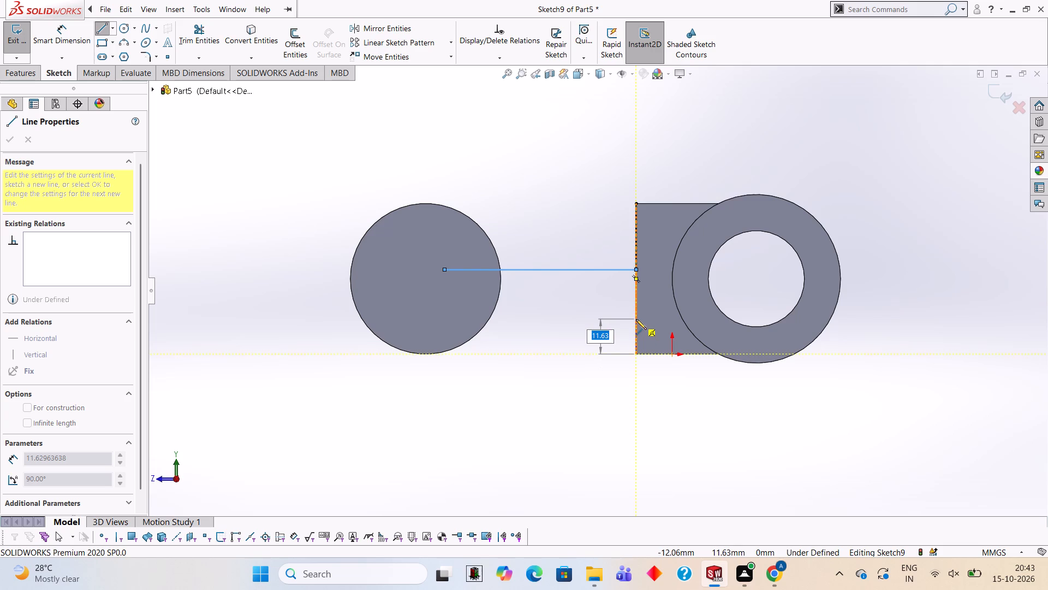
pyautogui.write('22')
pyautogui.press('Return')
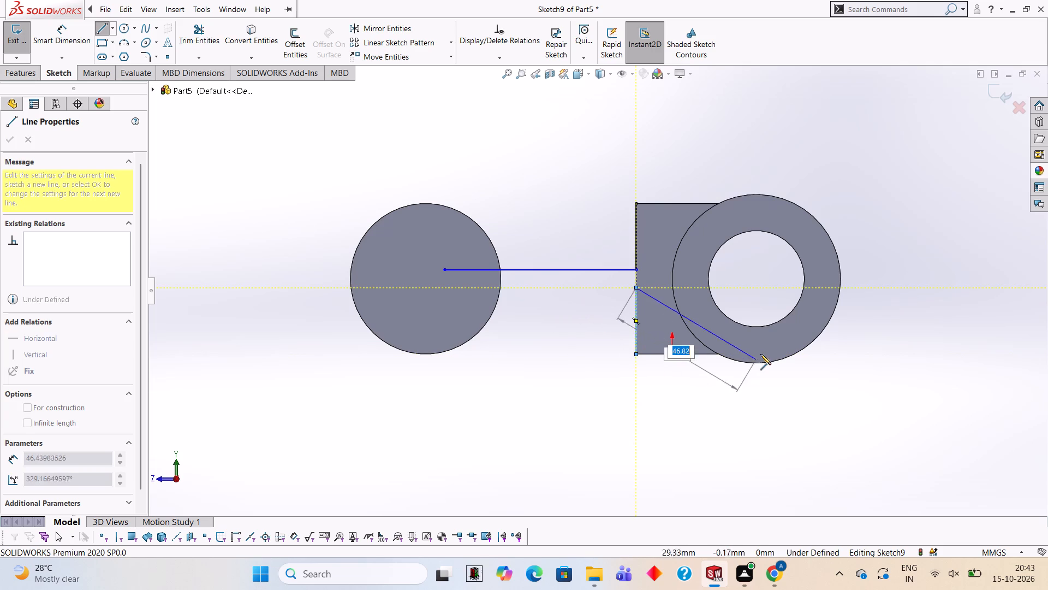
pyautogui.moveTo(758, 353); pyautogui.dragTo(792, 435, button='middle')
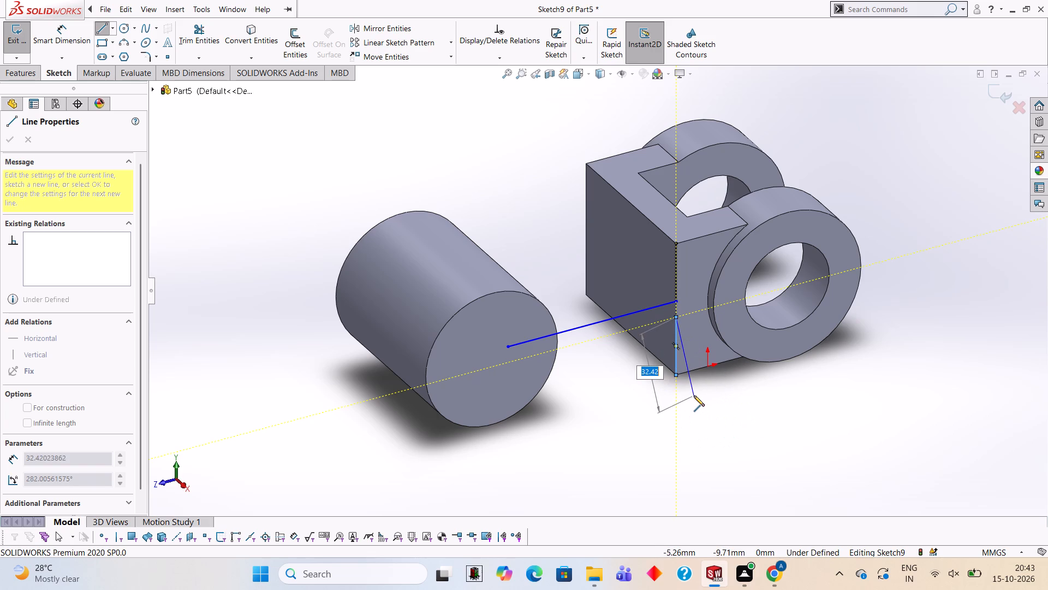
pyautogui.press('Escape')
pyautogui.scroll(1, 769, 396)
pyautogui.moveTo(775, 398); pyautogui.dragTo(730, 307, button='middle')
pyautogui.middleClick(730, 307)
pyautogui.moveTo(668, 307); pyautogui.dragTo(683, 338, button='middle')
pyautogui.press('Escape')
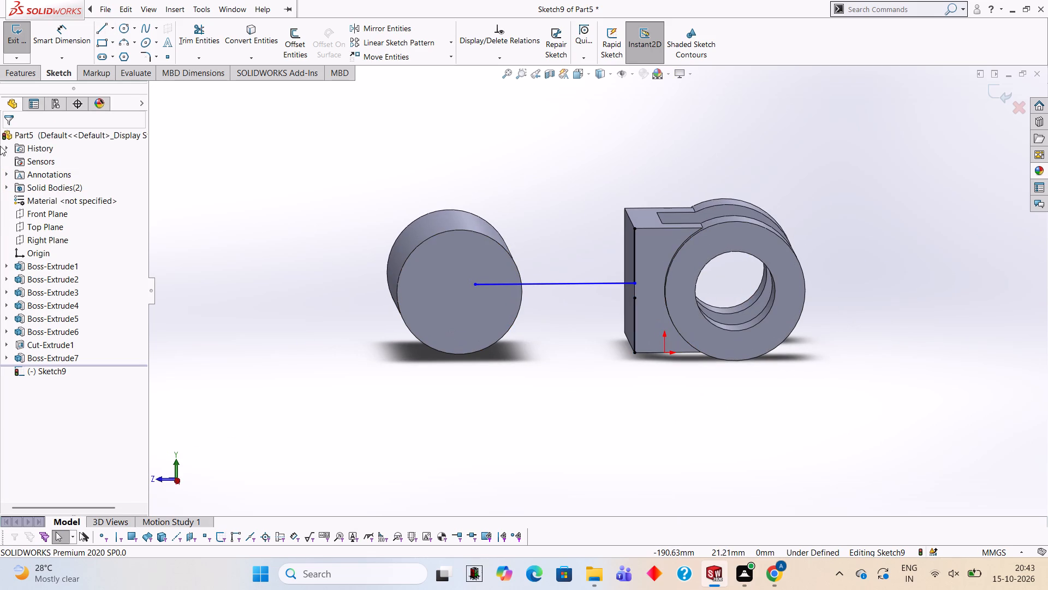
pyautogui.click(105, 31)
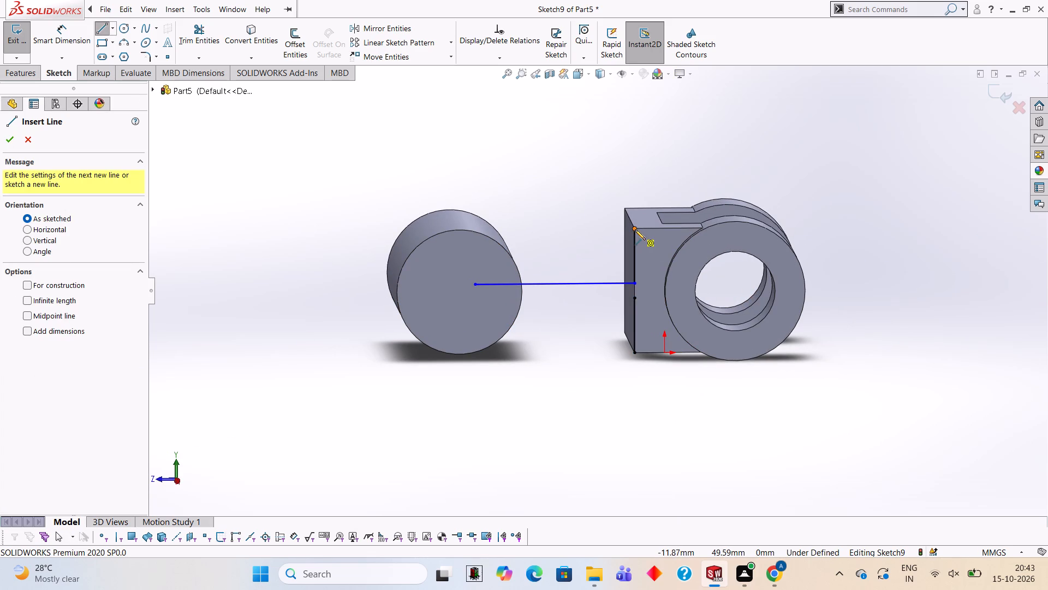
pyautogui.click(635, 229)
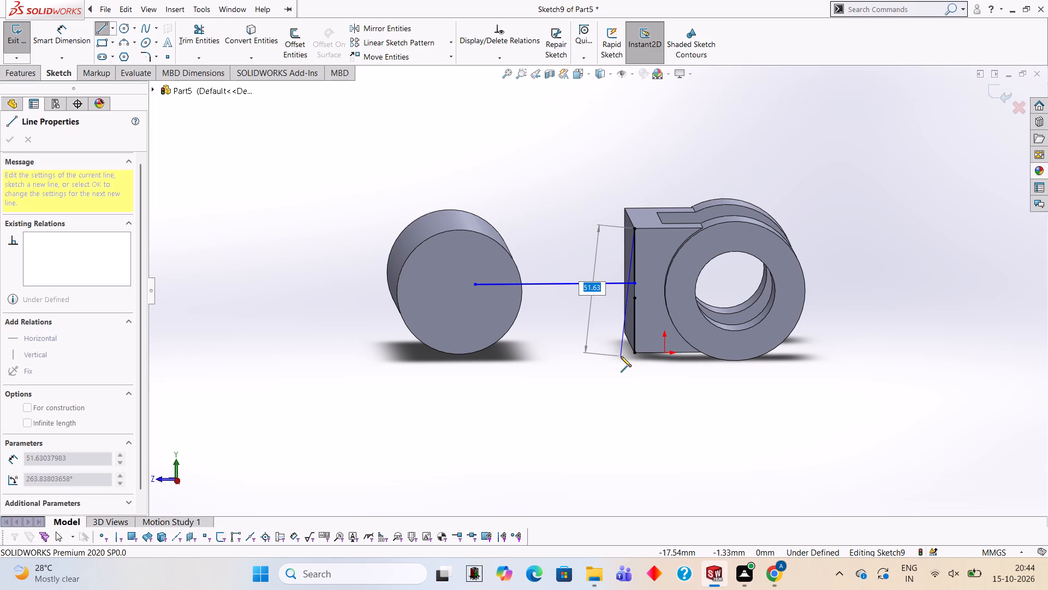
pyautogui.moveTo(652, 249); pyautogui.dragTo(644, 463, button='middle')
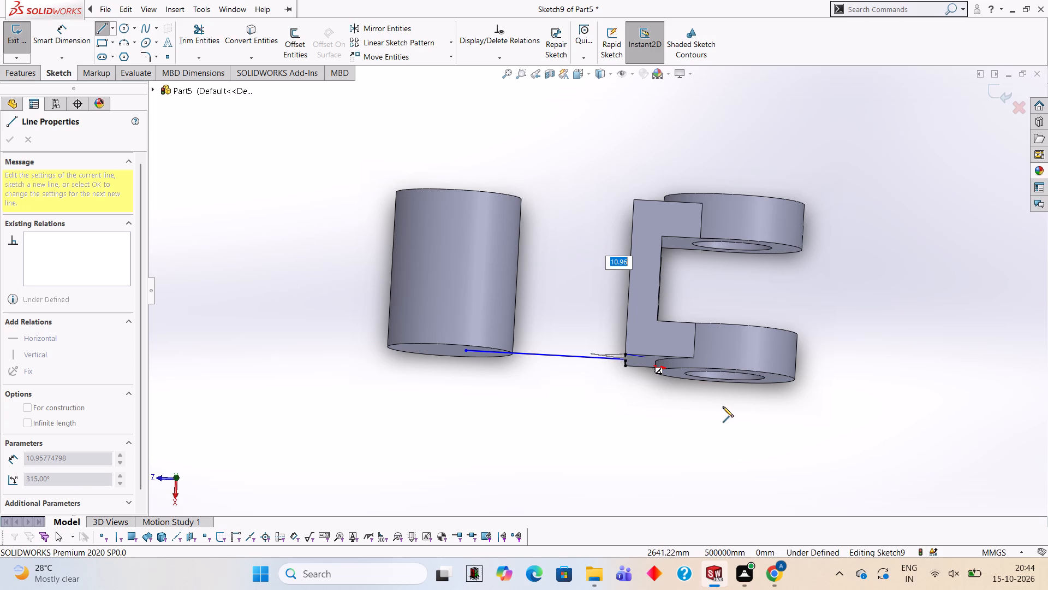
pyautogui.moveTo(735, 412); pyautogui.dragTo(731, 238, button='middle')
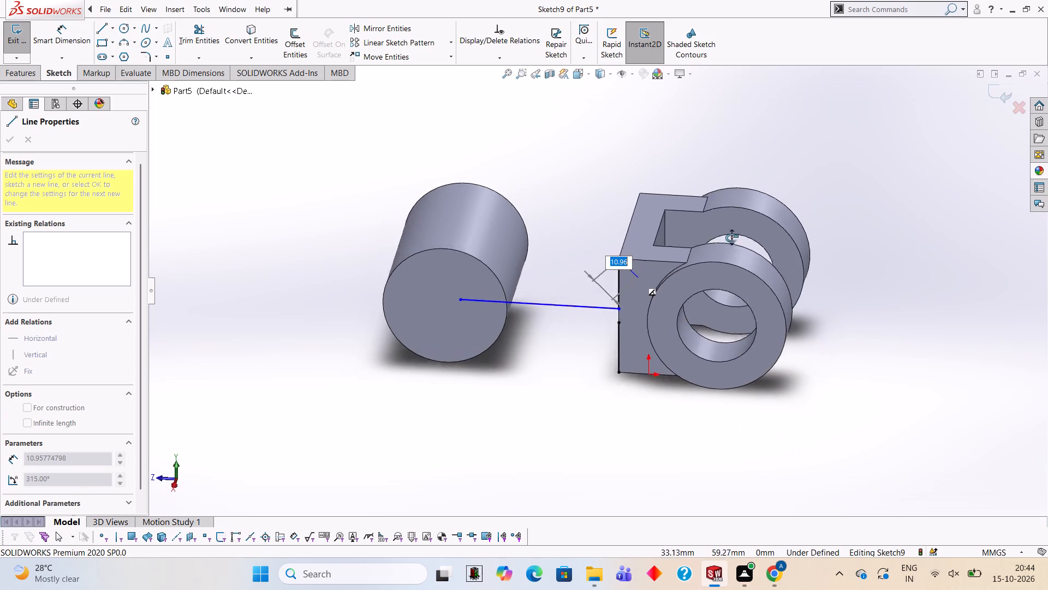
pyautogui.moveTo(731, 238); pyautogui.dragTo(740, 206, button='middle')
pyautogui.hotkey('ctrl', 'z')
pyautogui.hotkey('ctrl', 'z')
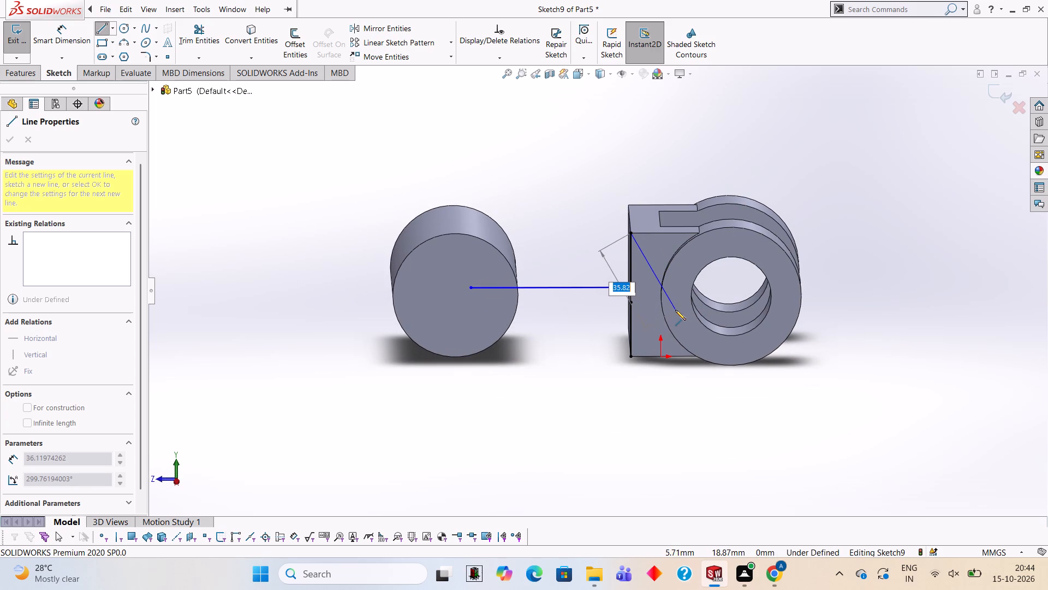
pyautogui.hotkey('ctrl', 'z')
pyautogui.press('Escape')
# Undo the lines drawn in the side-face sketch and exit the emptied sketch.
pyautogui.hotkey('ctrl', 'z')
pyautogui.hotkey('ctrl', 'z')
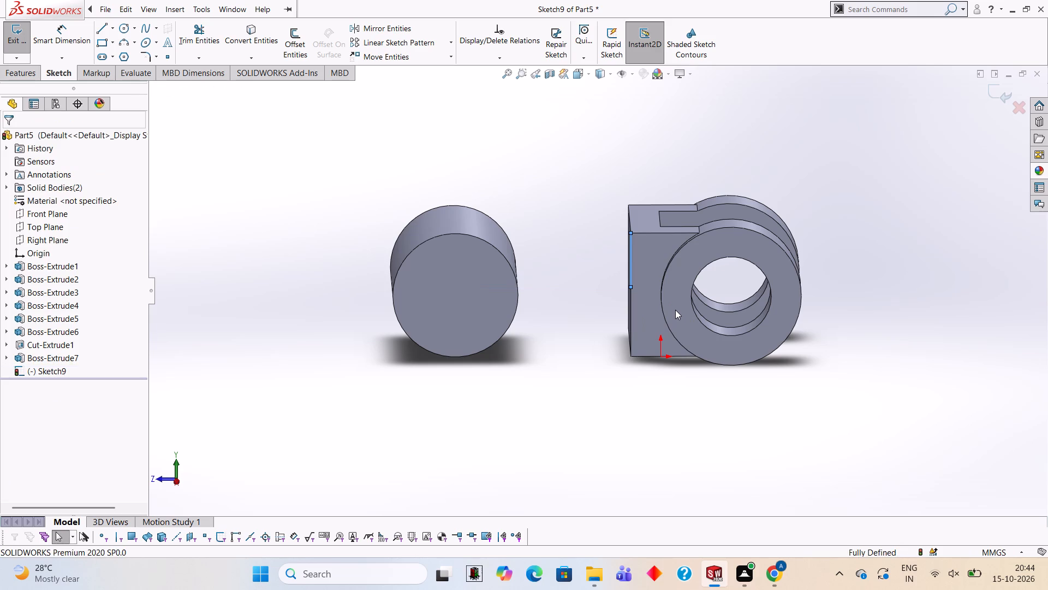
pyautogui.hotkey('ctrl', 'z')
pyautogui.press('Escape')
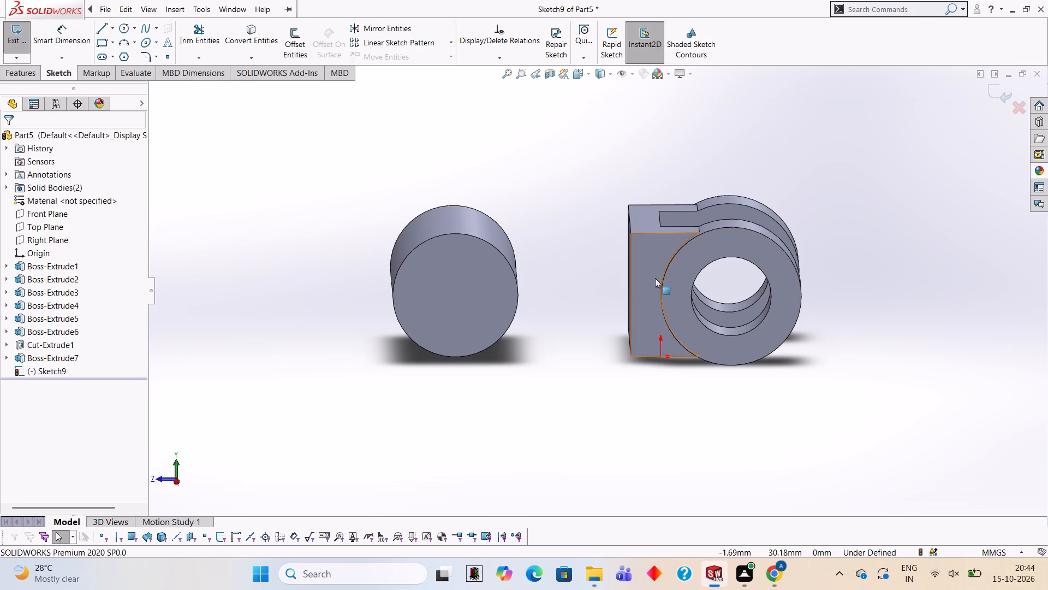
pyautogui.click(654, 273)
pyautogui.click(998, 93)
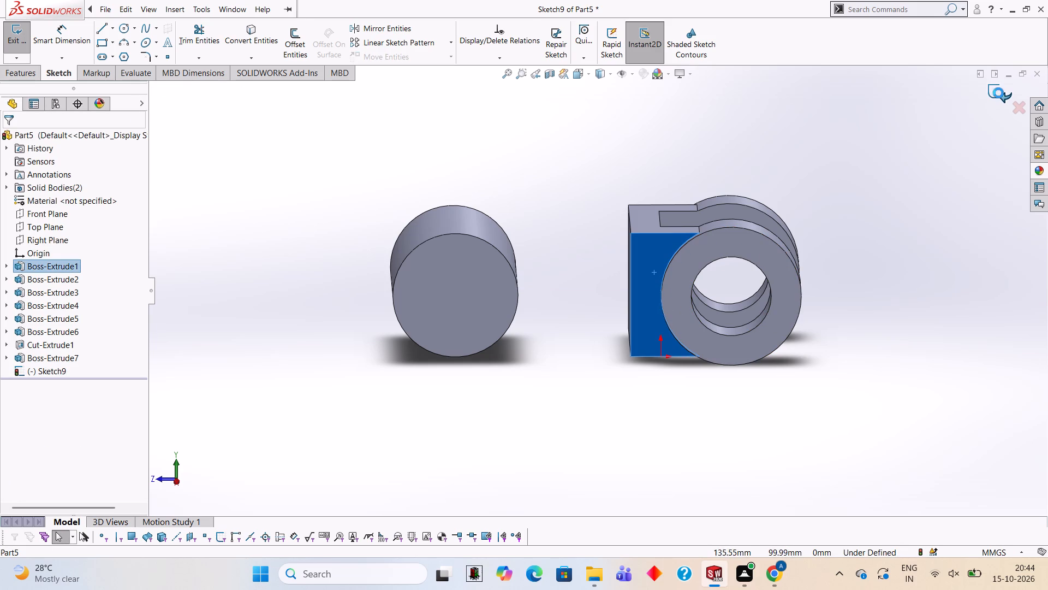
# Start a new sketch on the clevis block's side face.
pyautogui.click(664, 246)
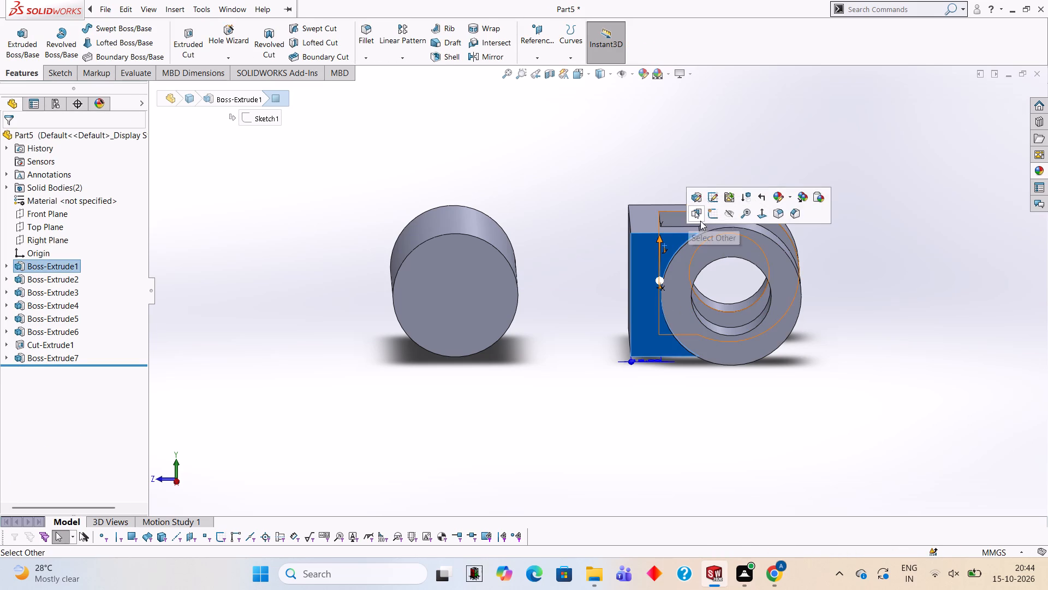
pyautogui.click(714, 210)
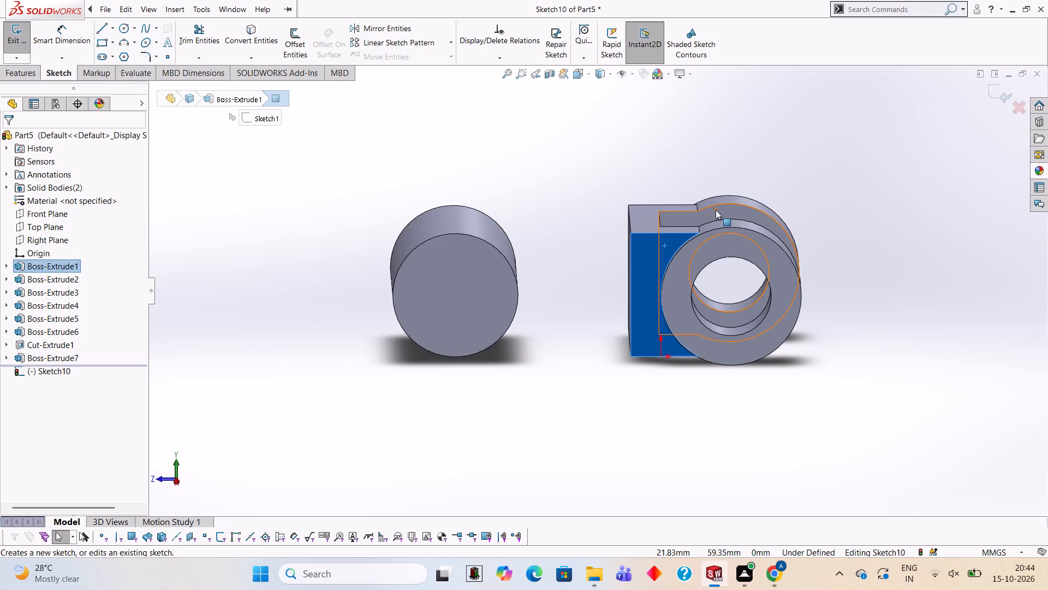
pyautogui.hotkey('ctrl', '8')
pyautogui.scroll(-3, 878, 275)
pyautogui.scroll(2, 361, 273)
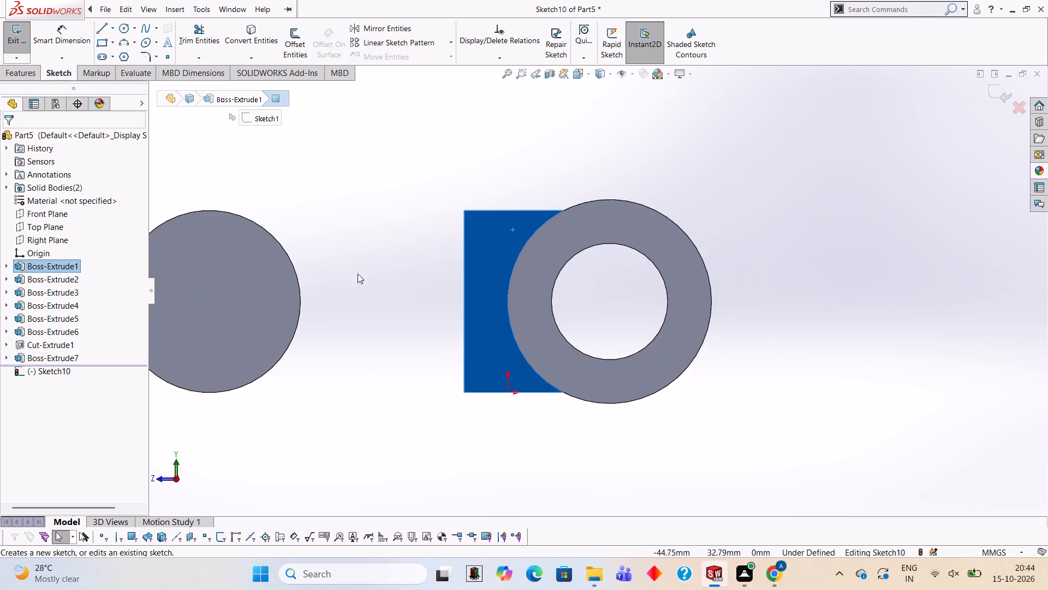
pyautogui.scroll(-1, 380, 279)
pyautogui.scroll(2, 303, 296)
pyautogui.scroll(-1, 314, 304)
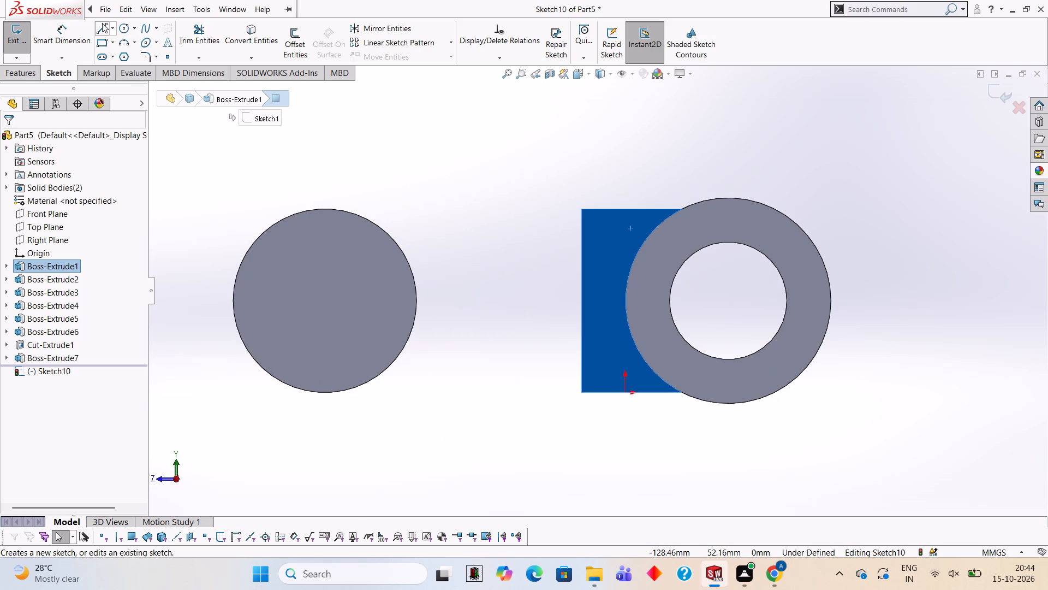
# Draw a 9 mm line up the block's back edge from its midpoint, continuing horizontally into the cylinder's end face.
pyautogui.click(102, 23)
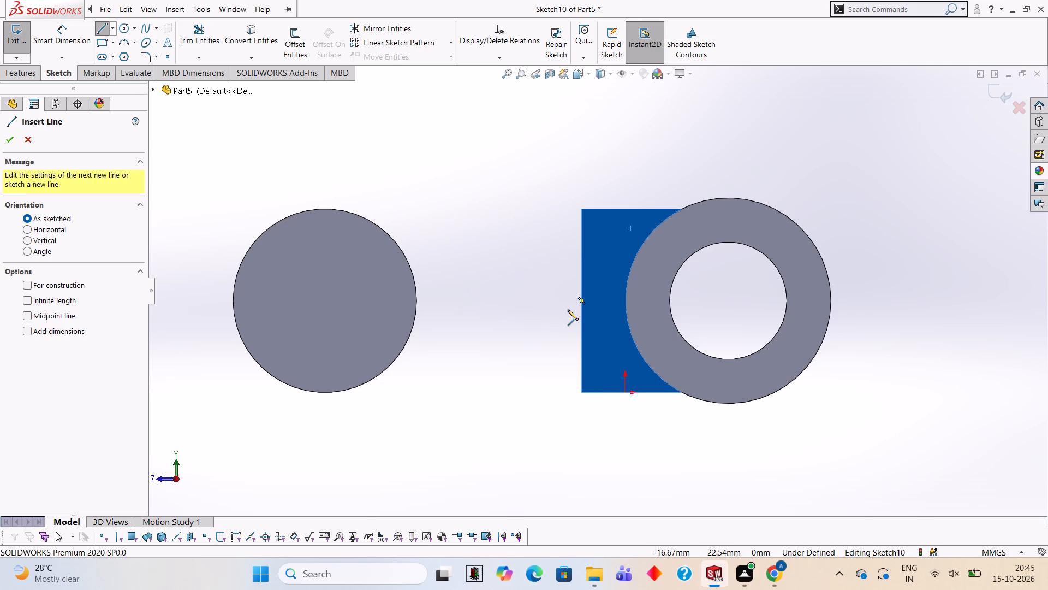
pyautogui.scroll(-1, 566, 314)
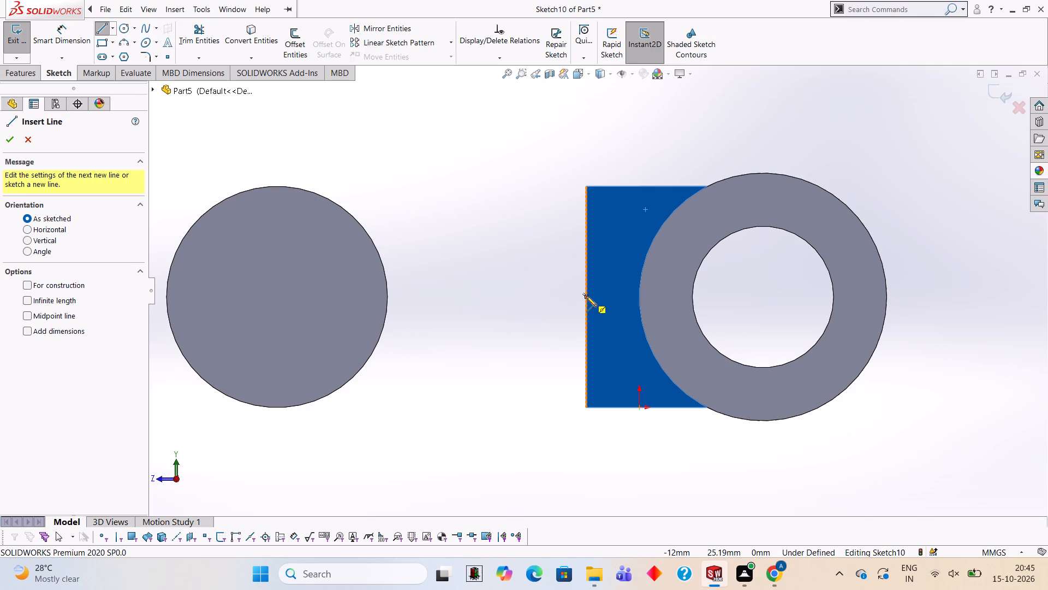
pyautogui.click(586, 296)
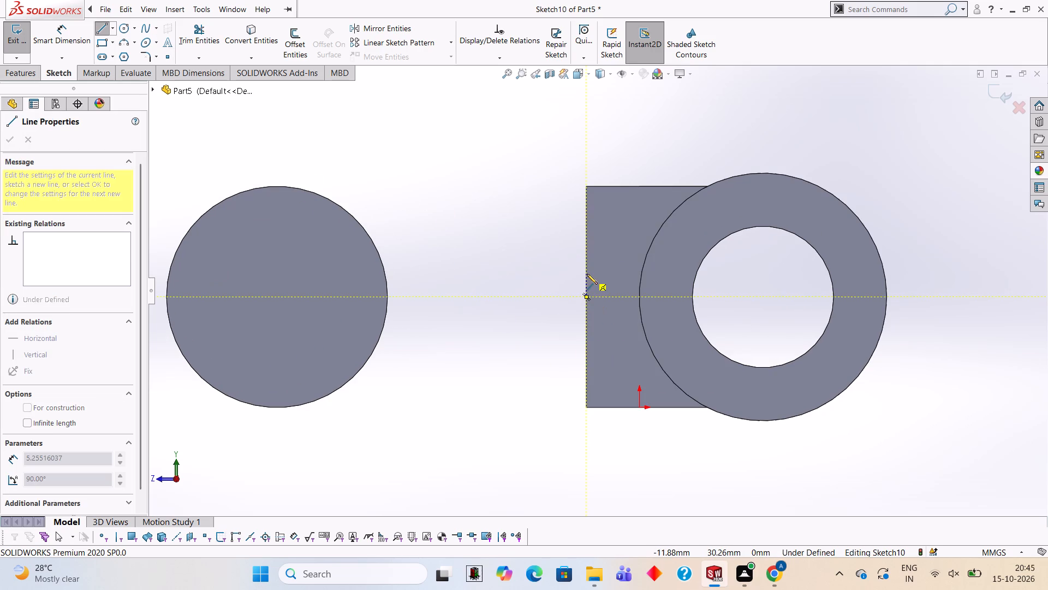
pyautogui.press('9')
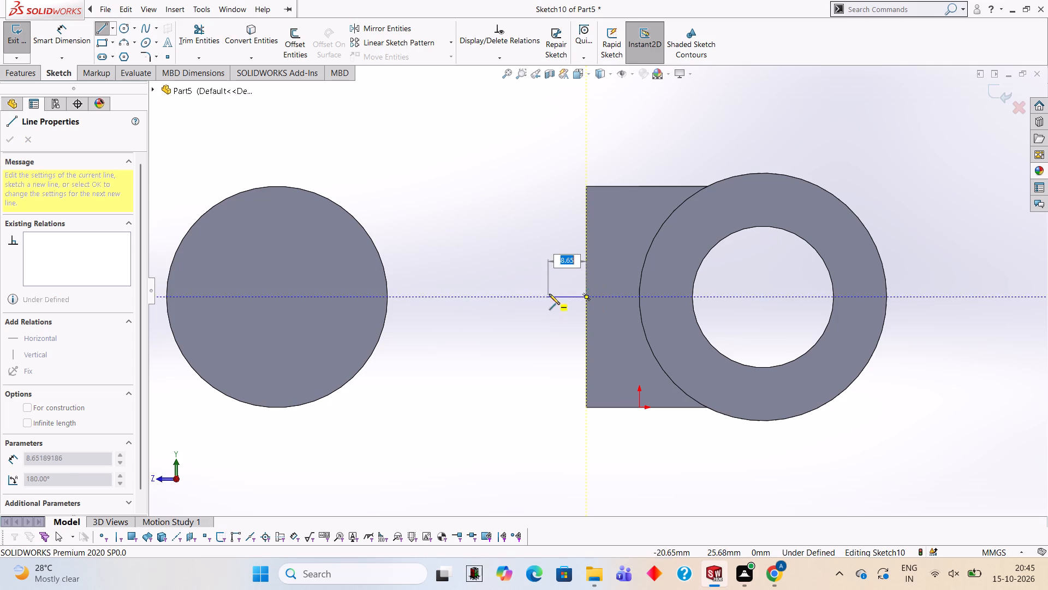
pyautogui.press('9')
pyautogui.press('Return')
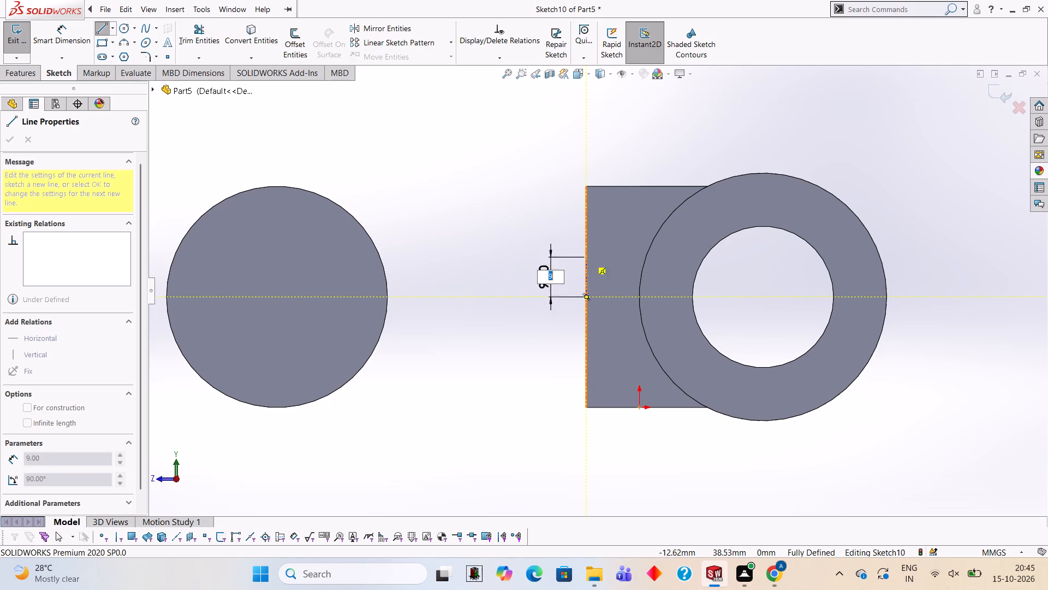
pyautogui.click(306, 259)
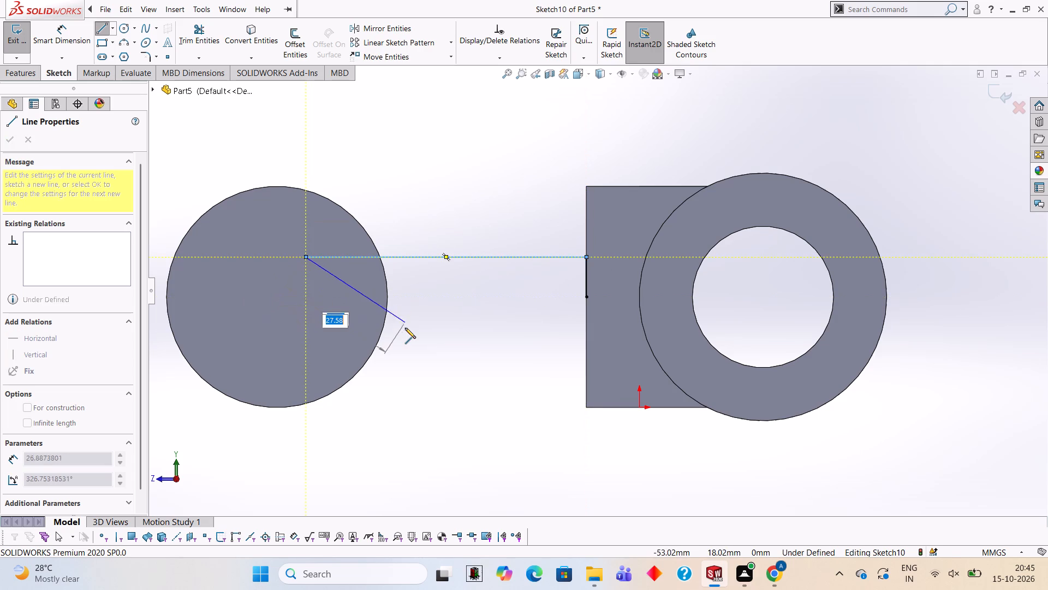
pyautogui.press('Escape')
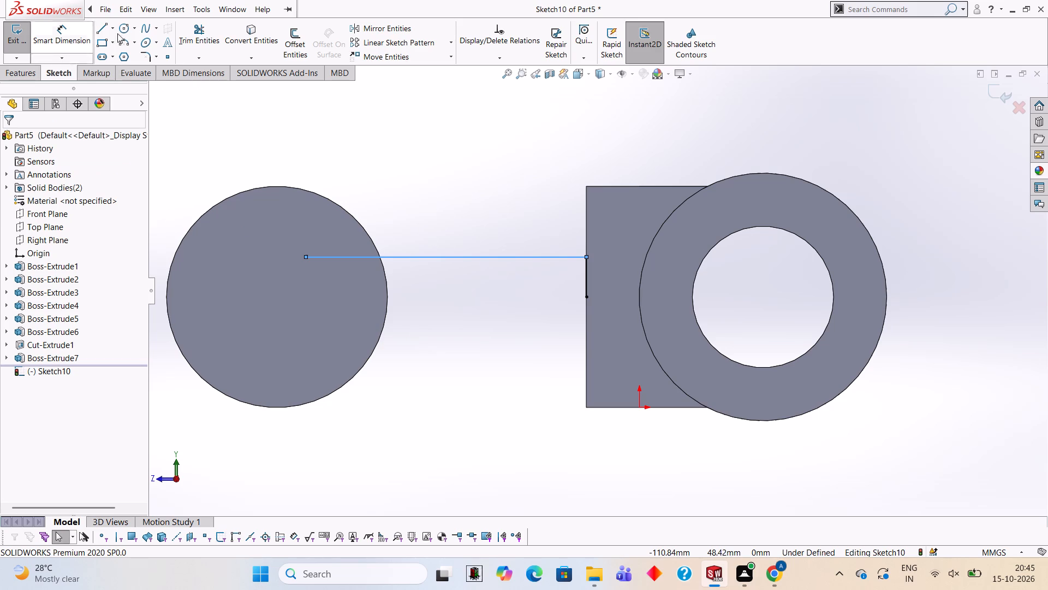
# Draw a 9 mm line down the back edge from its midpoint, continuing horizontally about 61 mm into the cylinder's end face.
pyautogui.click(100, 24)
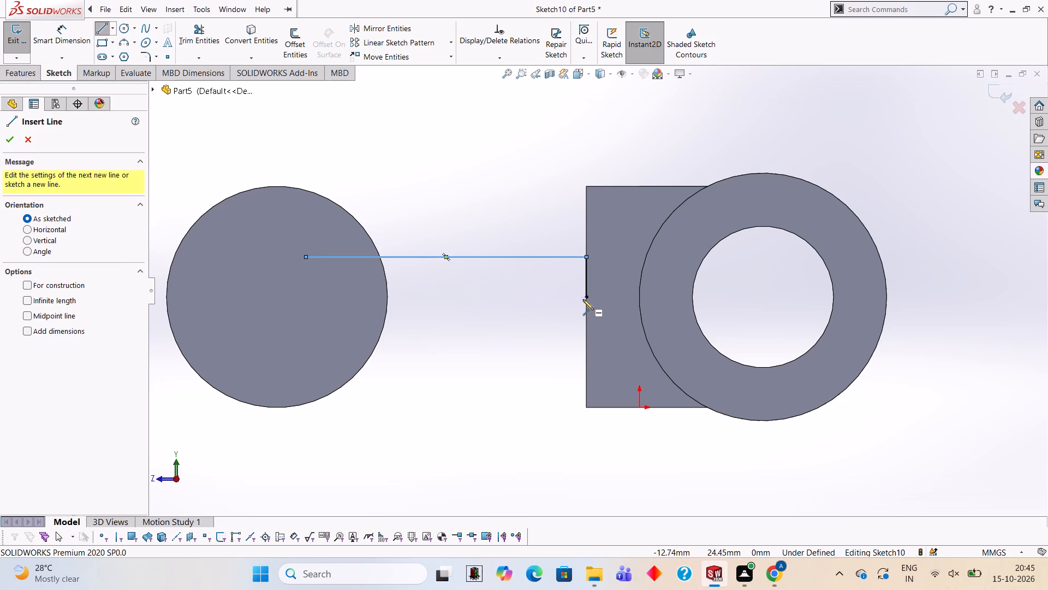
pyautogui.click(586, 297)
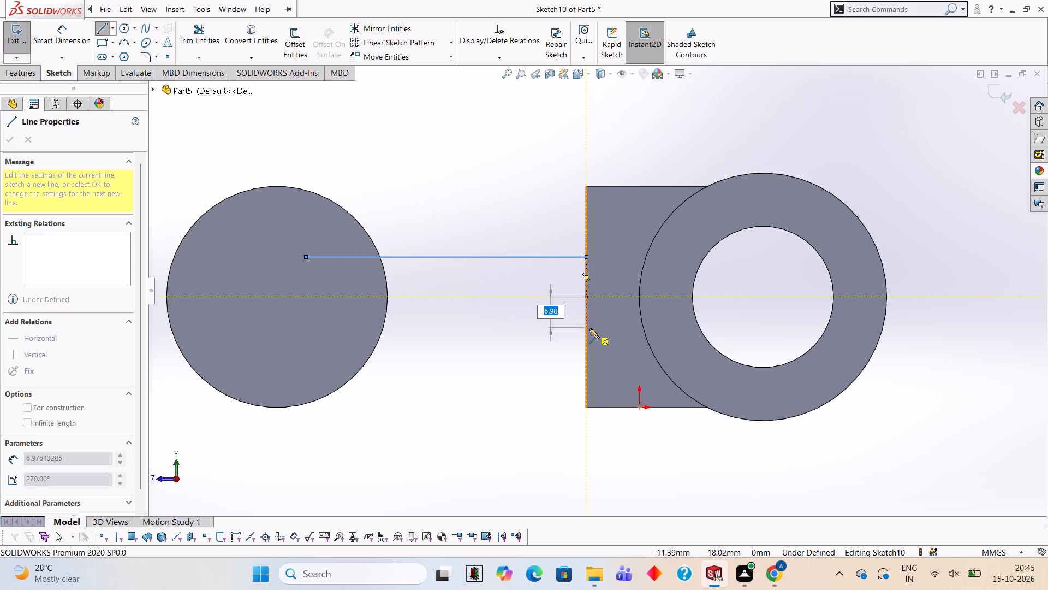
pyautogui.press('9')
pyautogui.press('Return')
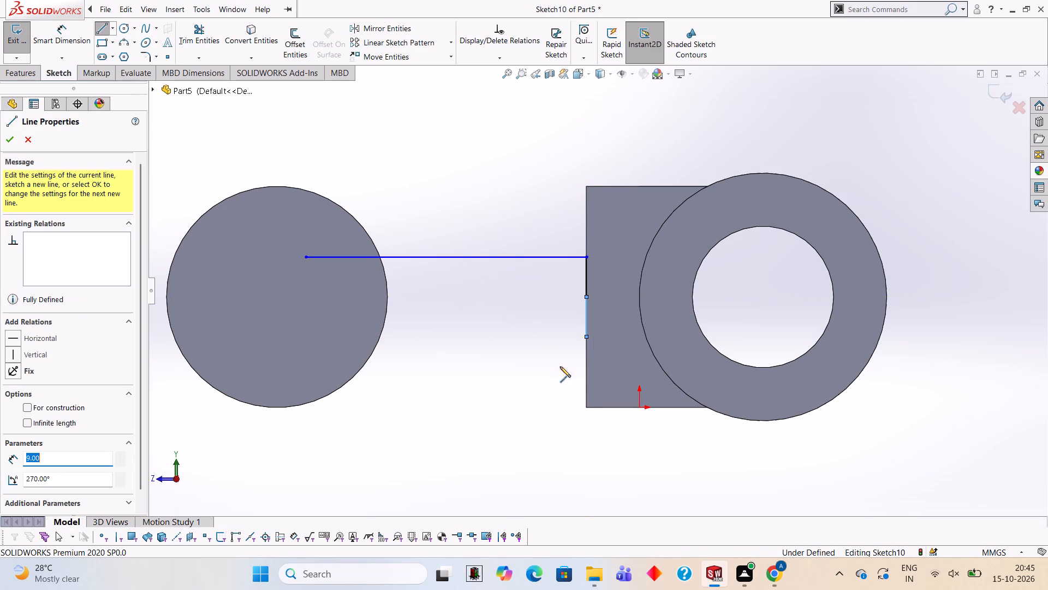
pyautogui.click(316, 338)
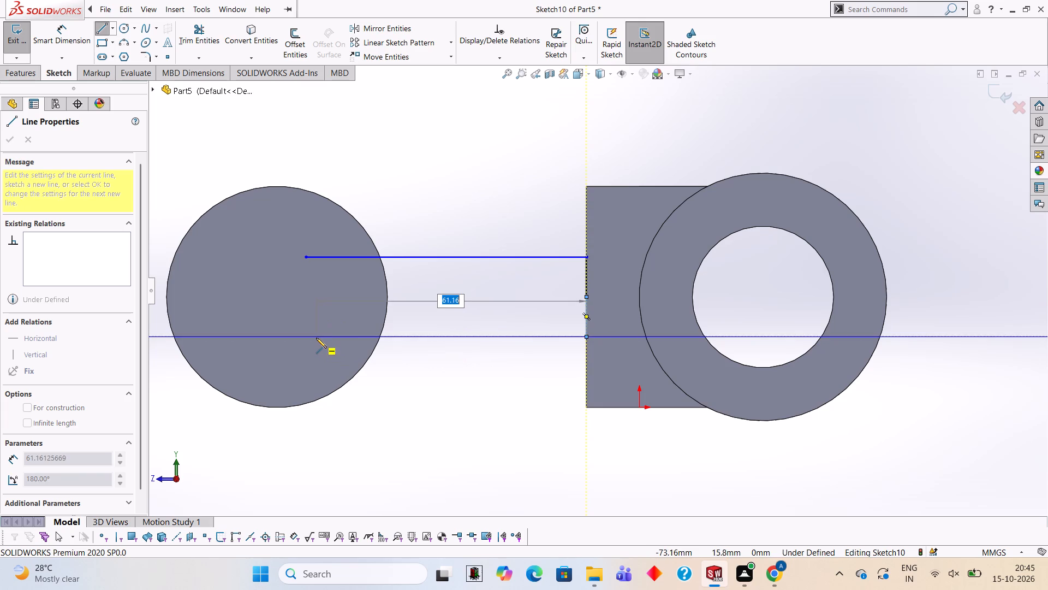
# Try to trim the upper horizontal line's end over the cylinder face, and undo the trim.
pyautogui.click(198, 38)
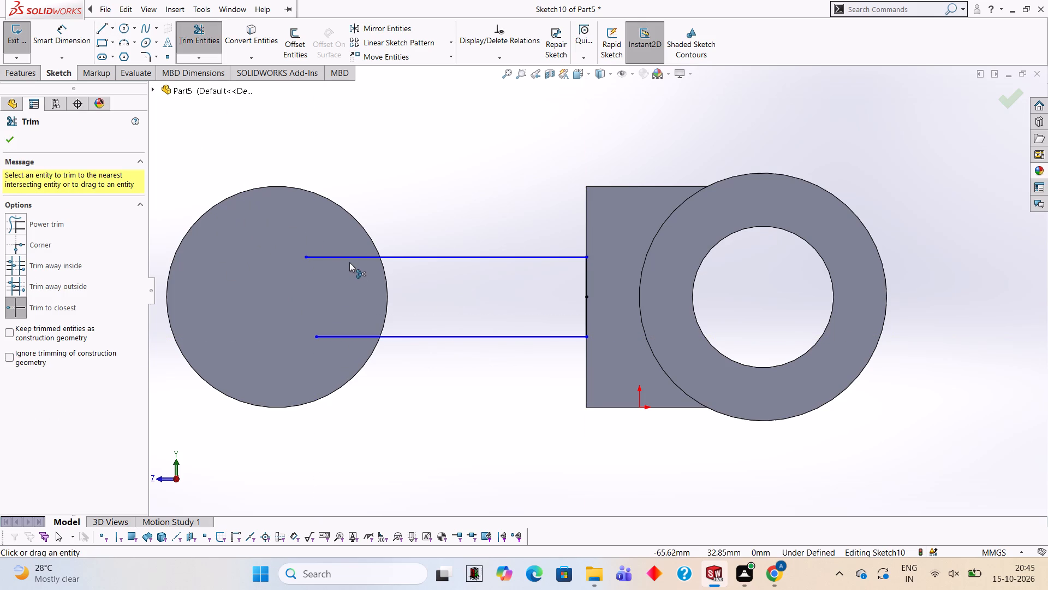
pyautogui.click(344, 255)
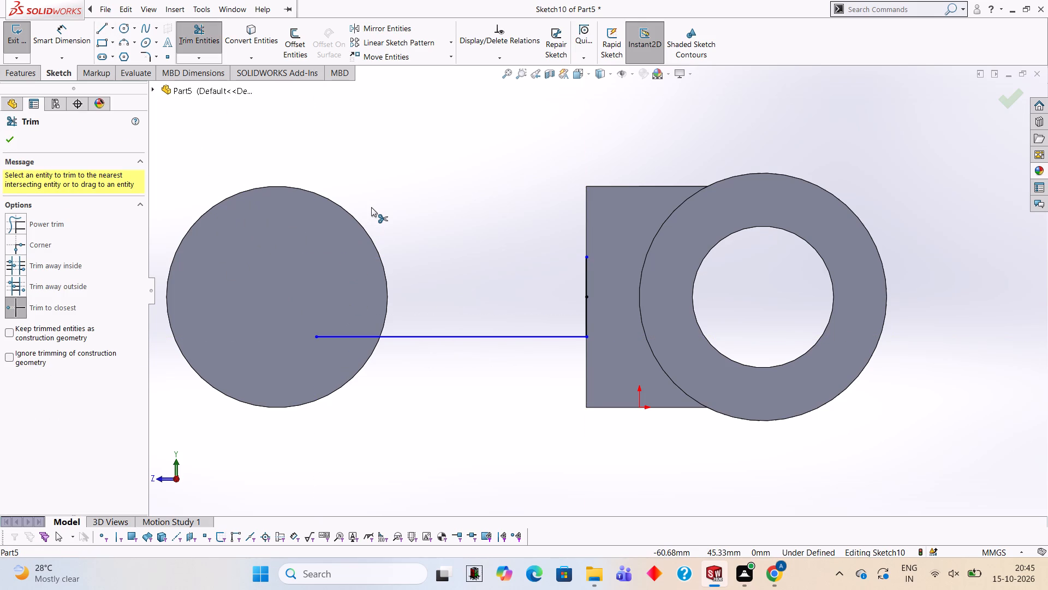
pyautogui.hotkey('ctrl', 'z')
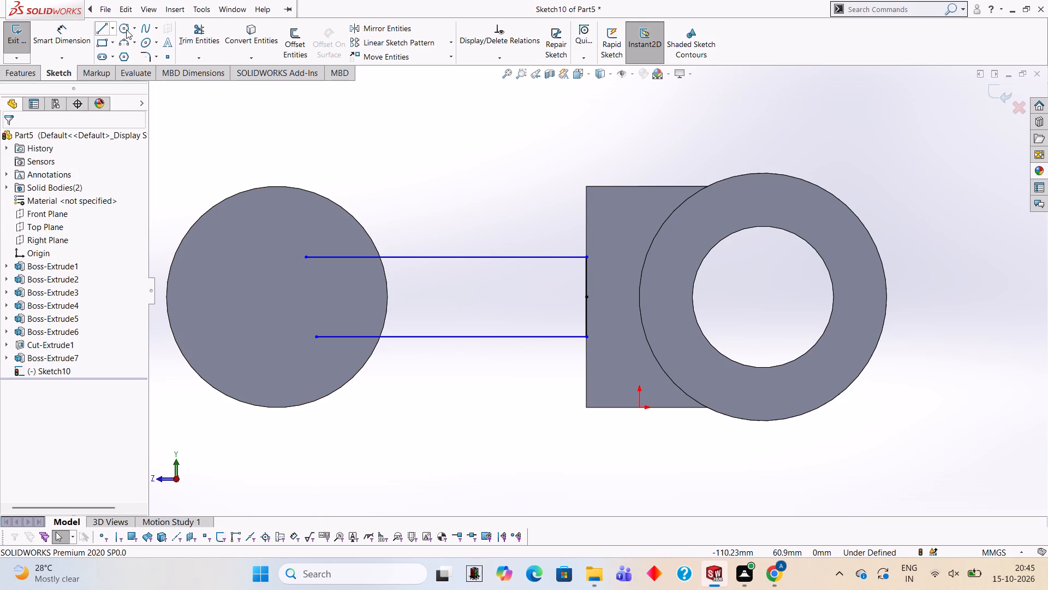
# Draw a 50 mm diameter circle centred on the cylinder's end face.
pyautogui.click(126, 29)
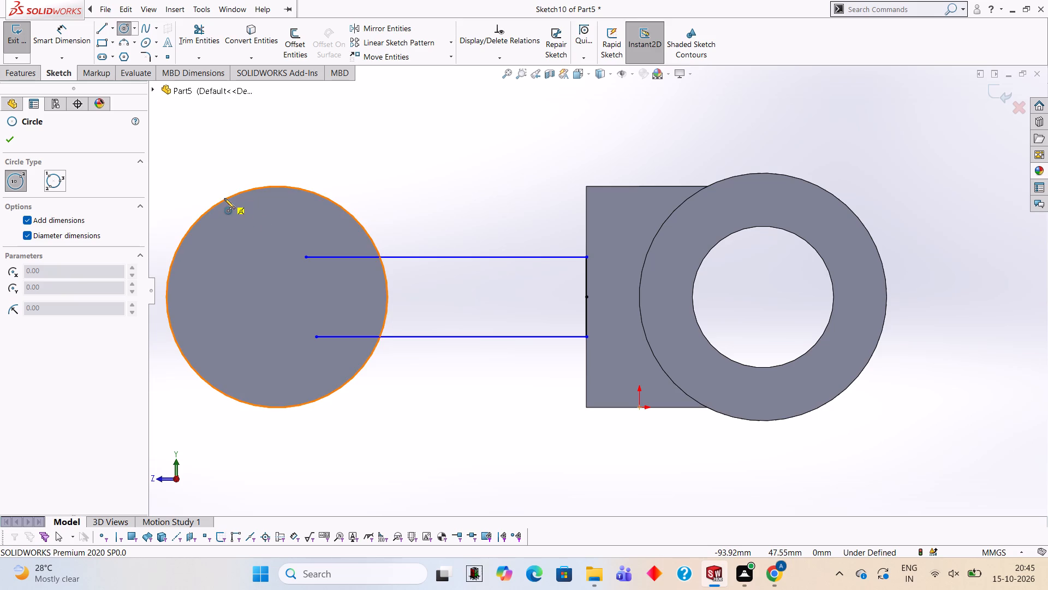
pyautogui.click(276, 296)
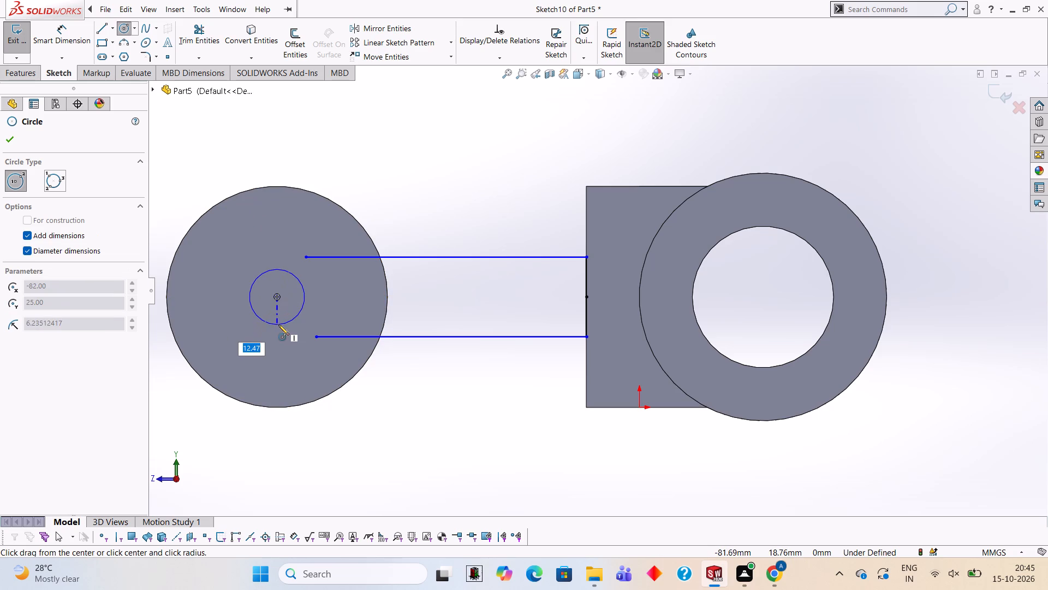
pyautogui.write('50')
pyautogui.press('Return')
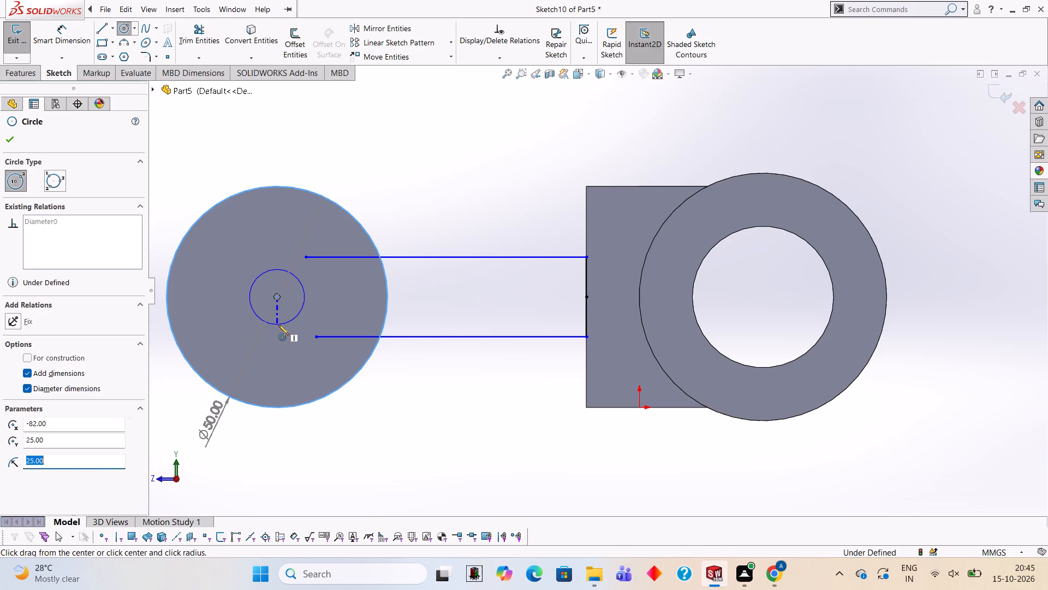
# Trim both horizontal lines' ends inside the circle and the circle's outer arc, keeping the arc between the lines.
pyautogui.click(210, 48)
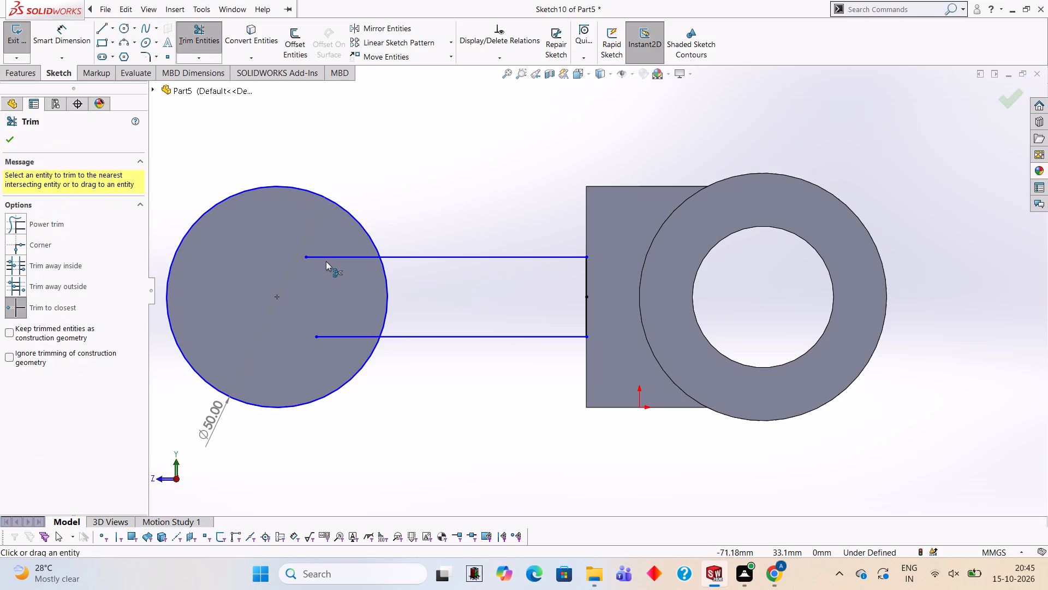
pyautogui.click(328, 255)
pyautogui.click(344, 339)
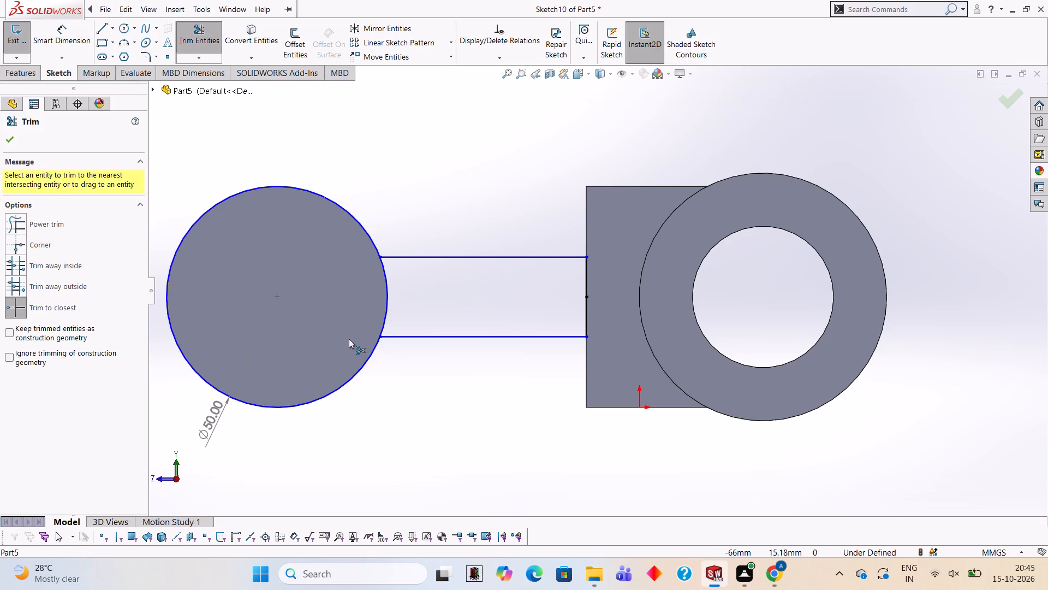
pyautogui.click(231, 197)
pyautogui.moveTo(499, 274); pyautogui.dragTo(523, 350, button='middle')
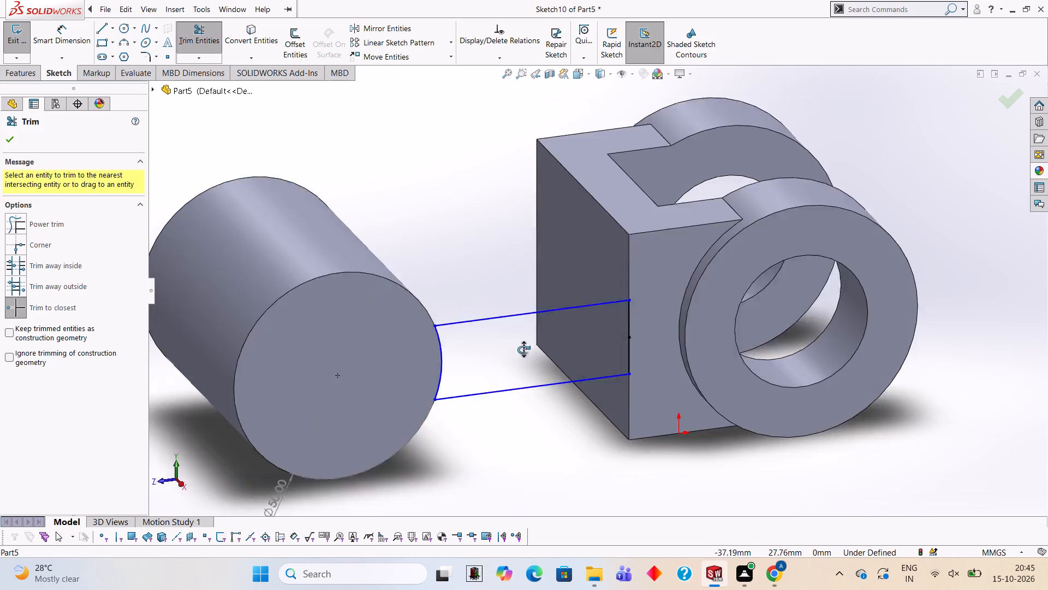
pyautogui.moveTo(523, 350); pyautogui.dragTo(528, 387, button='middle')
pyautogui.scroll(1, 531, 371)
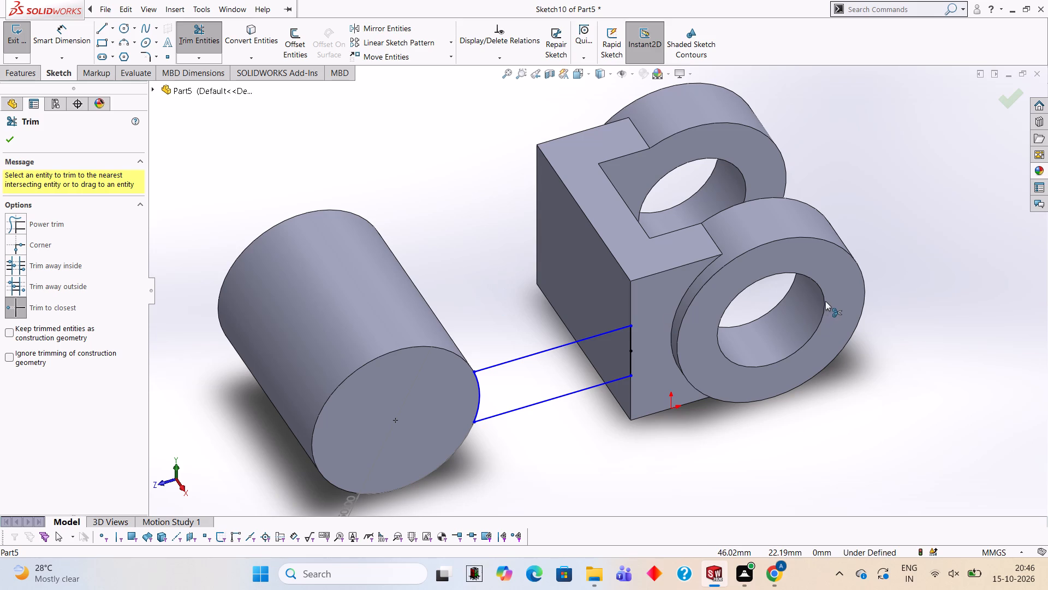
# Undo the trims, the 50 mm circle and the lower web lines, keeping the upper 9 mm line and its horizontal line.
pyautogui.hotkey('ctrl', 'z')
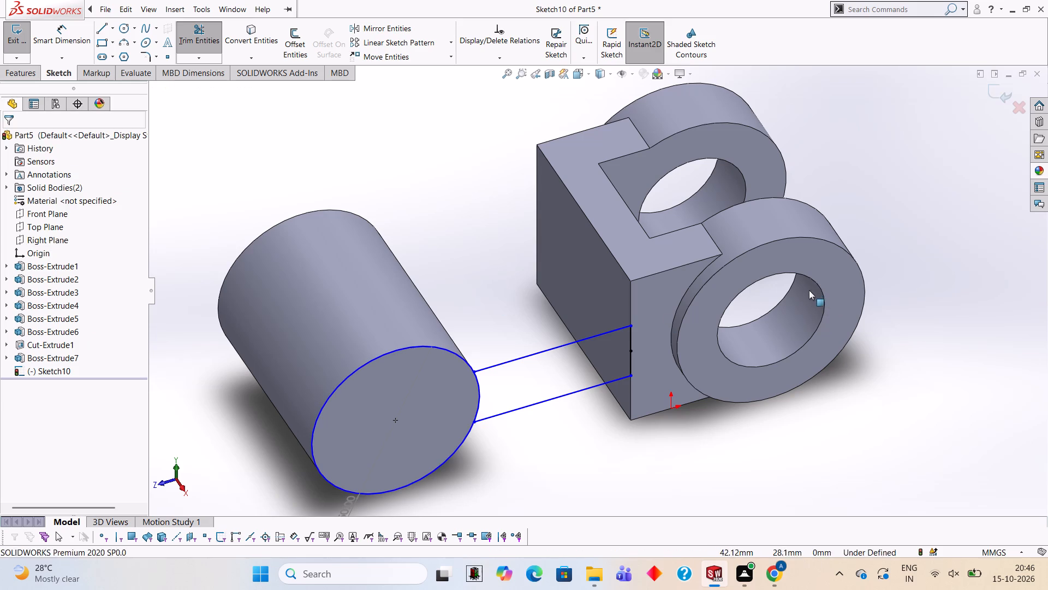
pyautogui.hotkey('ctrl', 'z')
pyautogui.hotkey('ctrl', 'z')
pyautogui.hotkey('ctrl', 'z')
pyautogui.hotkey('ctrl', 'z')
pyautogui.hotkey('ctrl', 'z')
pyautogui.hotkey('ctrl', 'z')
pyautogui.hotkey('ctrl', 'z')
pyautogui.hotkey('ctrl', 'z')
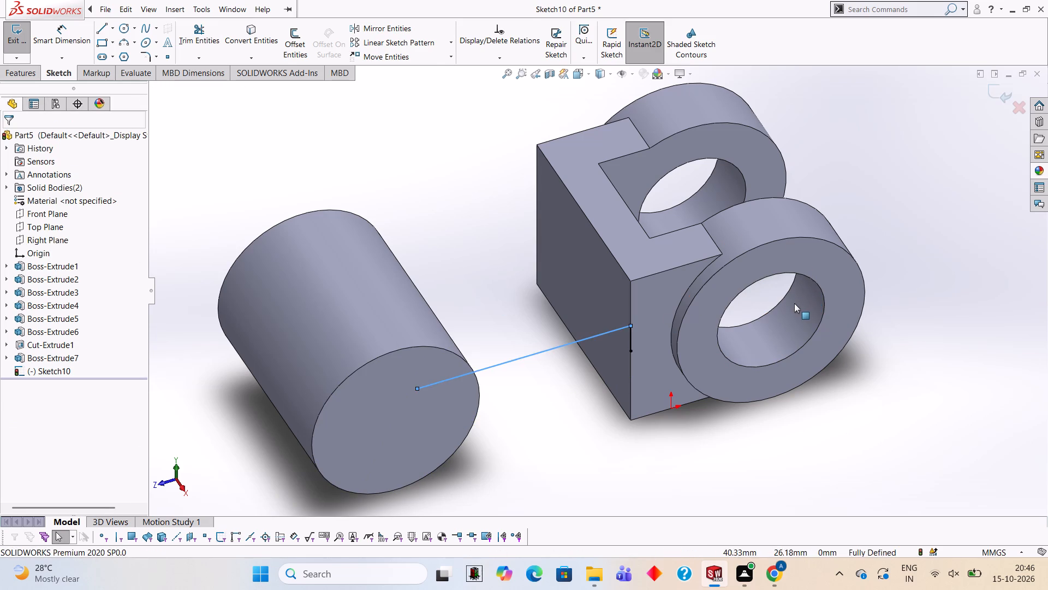
# Undo the web sketch, the cylinder extrusion, and the cylinder sketch with its 50 mm circle and 110 mm line.
pyautogui.hotkey('ctrl', 'z')
pyautogui.hotkey('ctrl', 'z')
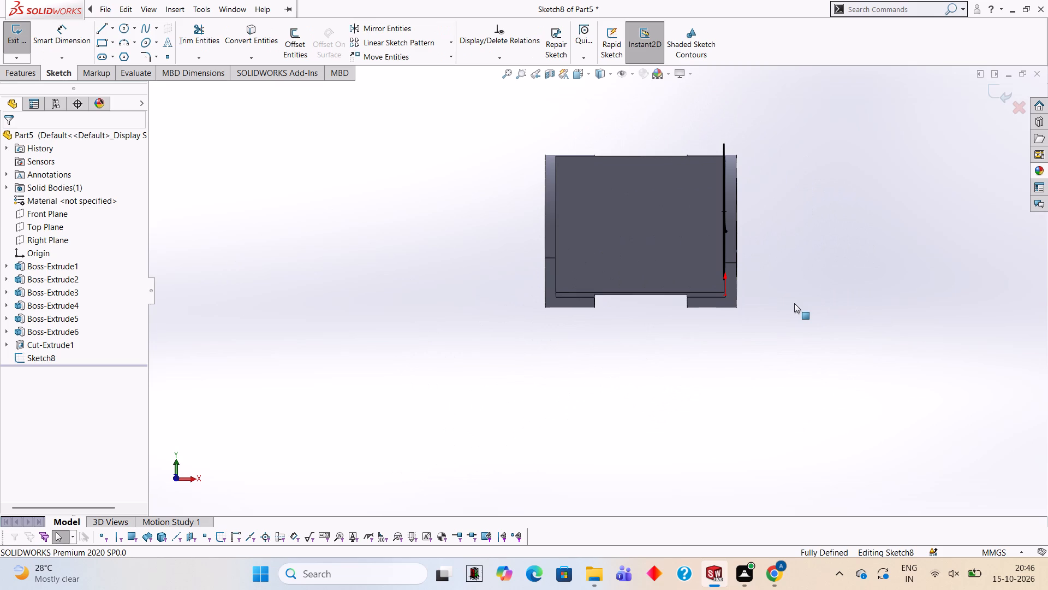
pyautogui.moveTo(826, 268); pyautogui.dragTo(757, 292, button='middle')
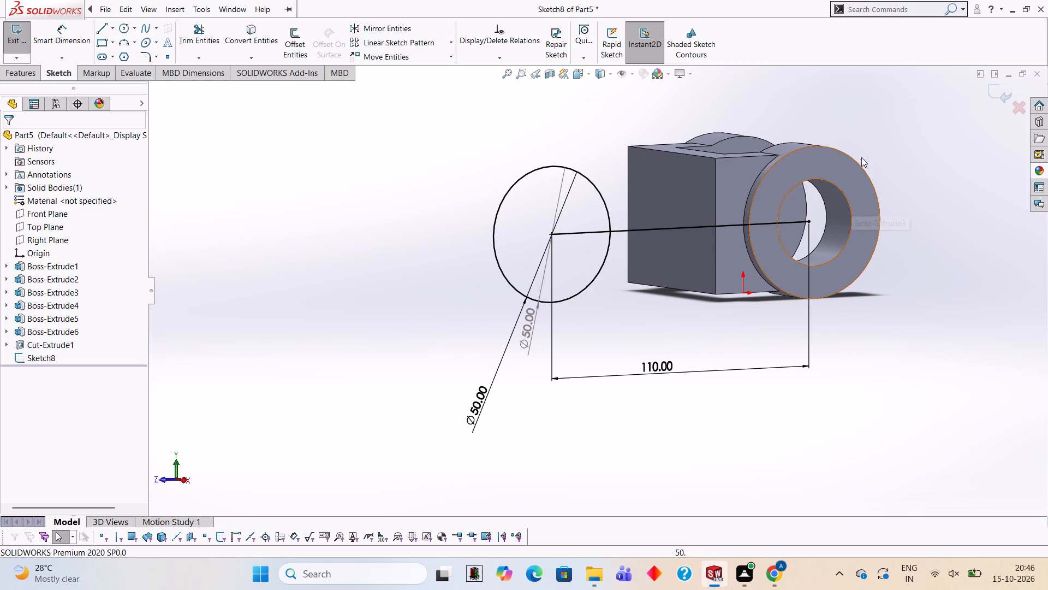
pyautogui.hotkey('ctrl', 'z')
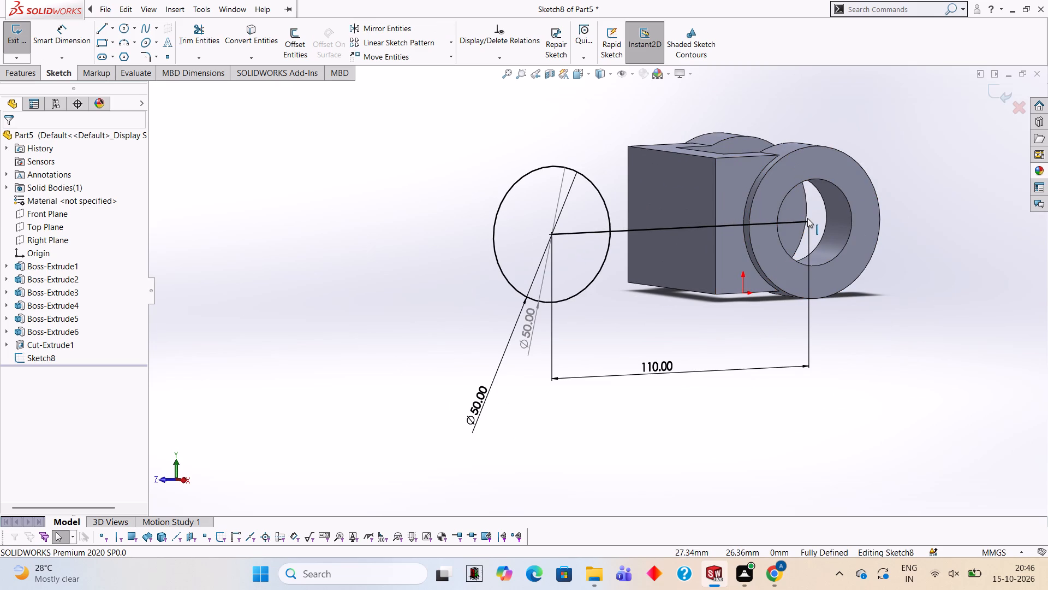
pyautogui.hotkey('ctrl', 'z')
pyautogui.press('Escape')
pyautogui.hotkey('ctrl', 'z')
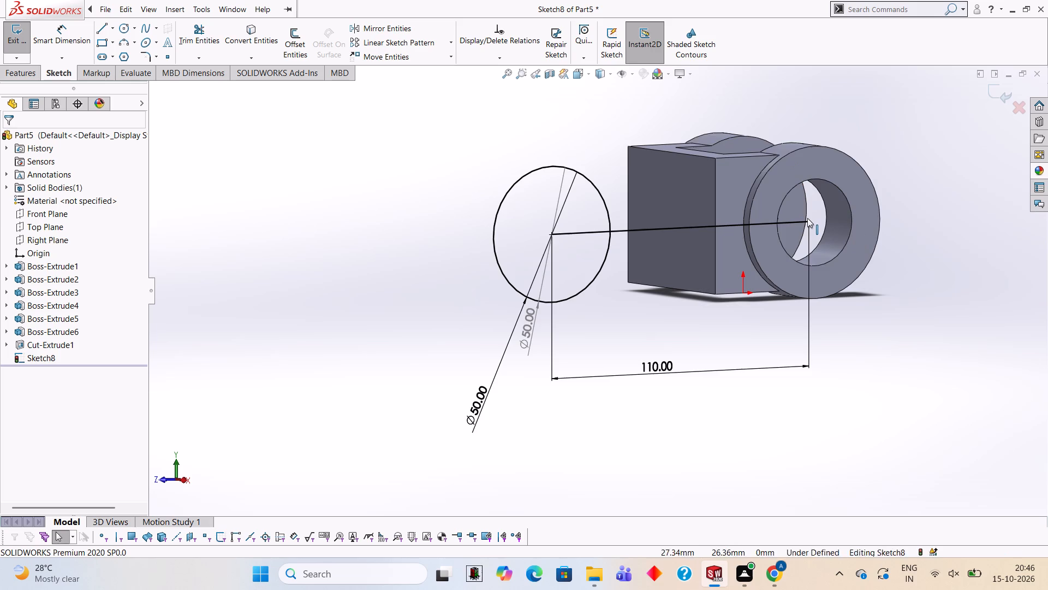
pyautogui.write('ZZZ')
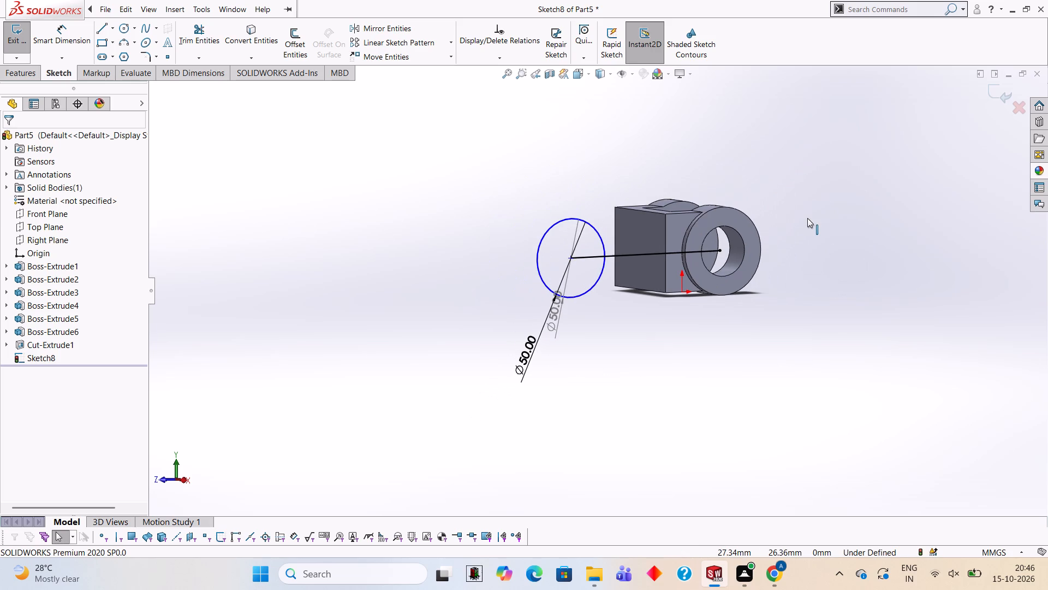
pyautogui.press('Escape')
pyautogui.press('z')
pyautogui.hotkey('ctrl', 'z')
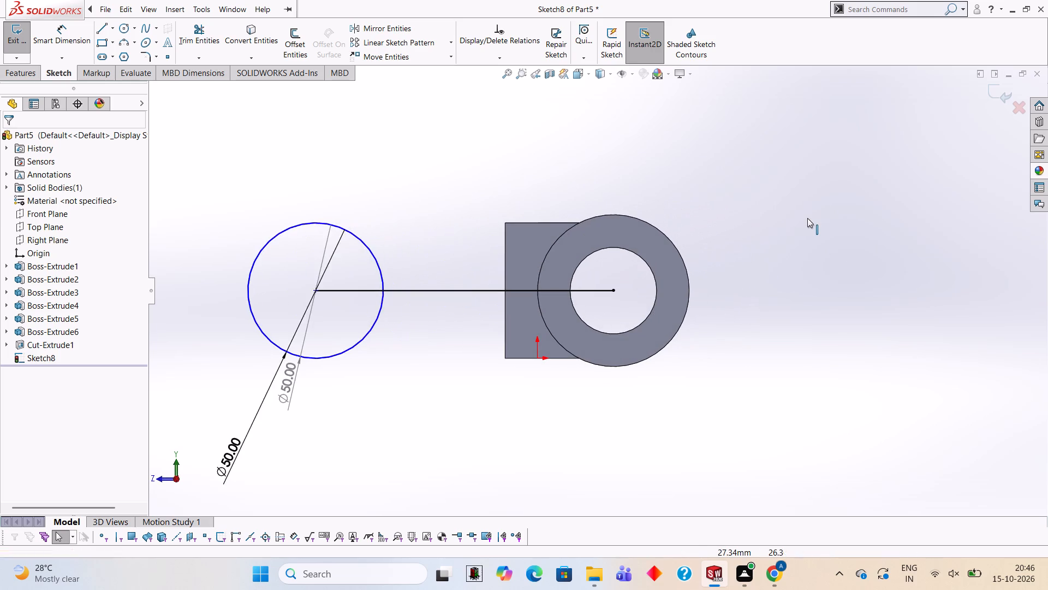
pyautogui.hotkey('ctrl', 'z')
pyautogui.hotkey('ctrl', 'z')
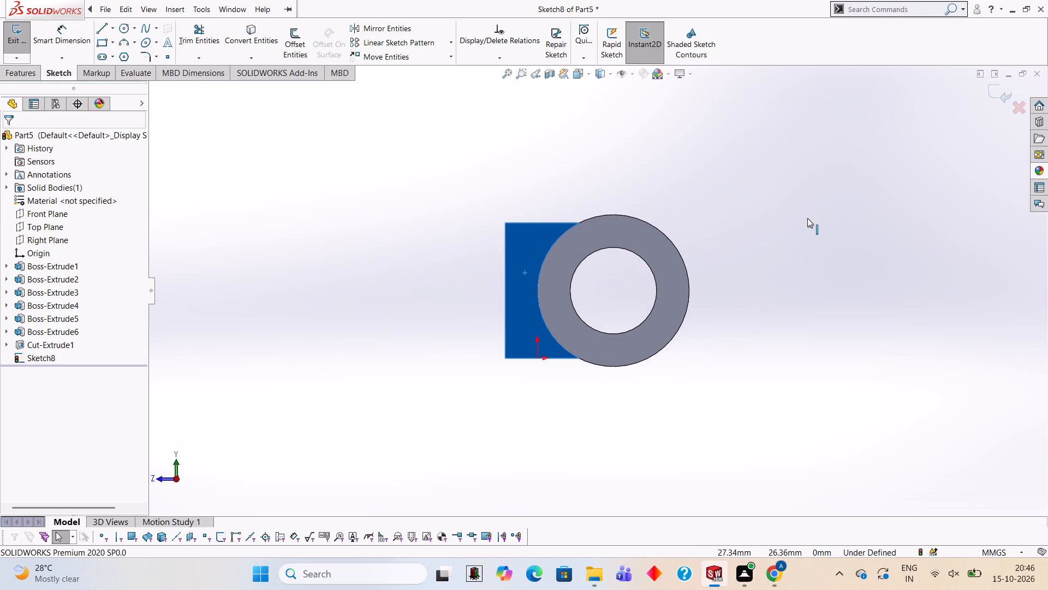
pyautogui.press('Escape')
pyautogui.scroll(2, 807, 209)
pyautogui.moveTo(773, 213); pyautogui.dragTo(763, 434, button='middle')
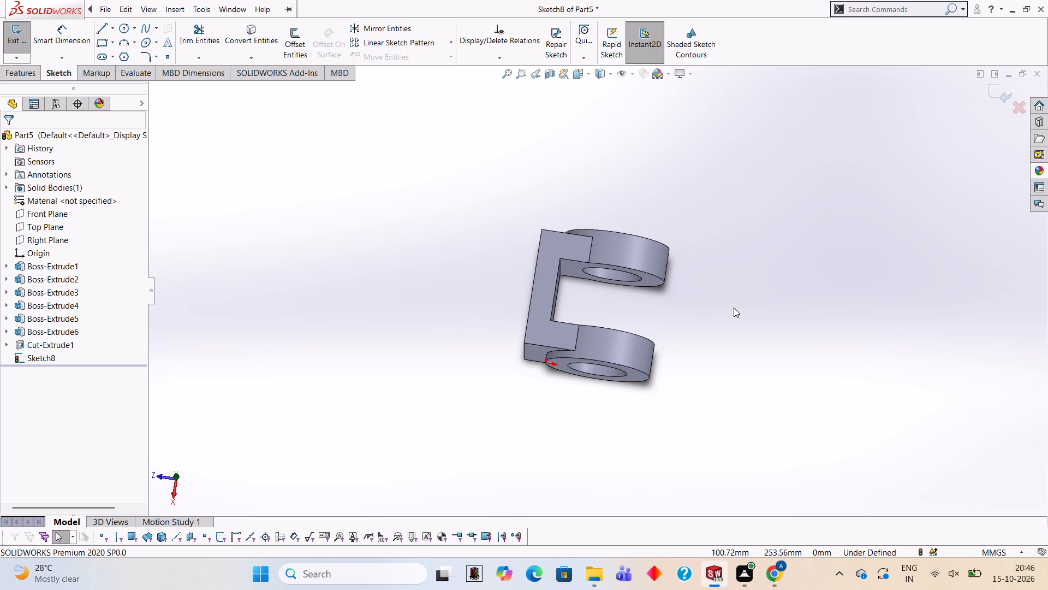
# Undo the hole cut through the clevis arms, back to its empty sketch on the arm's round face.
pyautogui.hotkey('ctrl', 'z')
pyautogui.hotkey('ctrl', 'z')
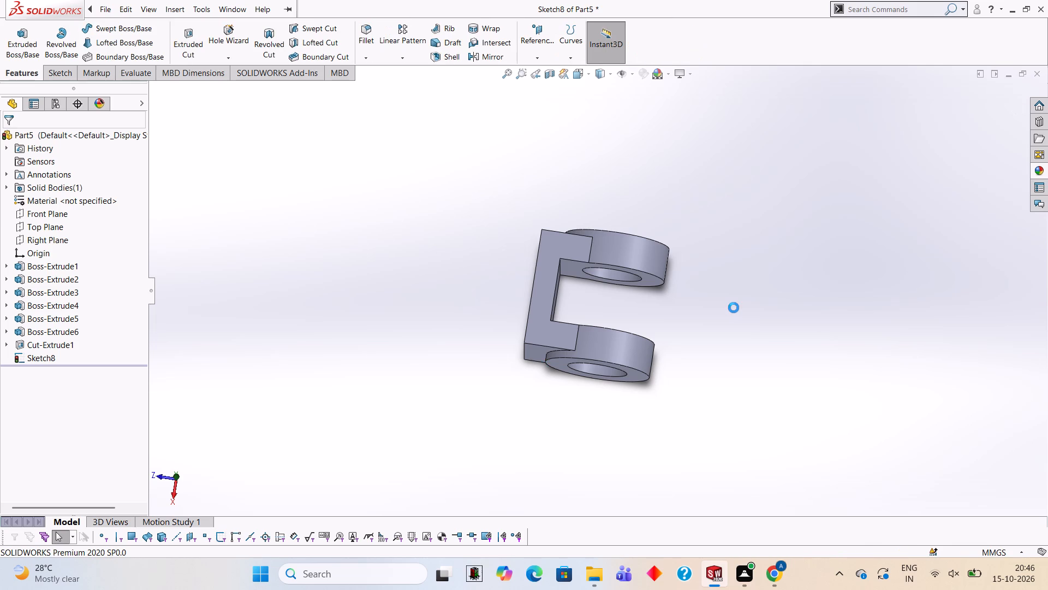
pyautogui.hotkey('ctrl', 'z')
pyautogui.hotkey('ctrl', 'z')
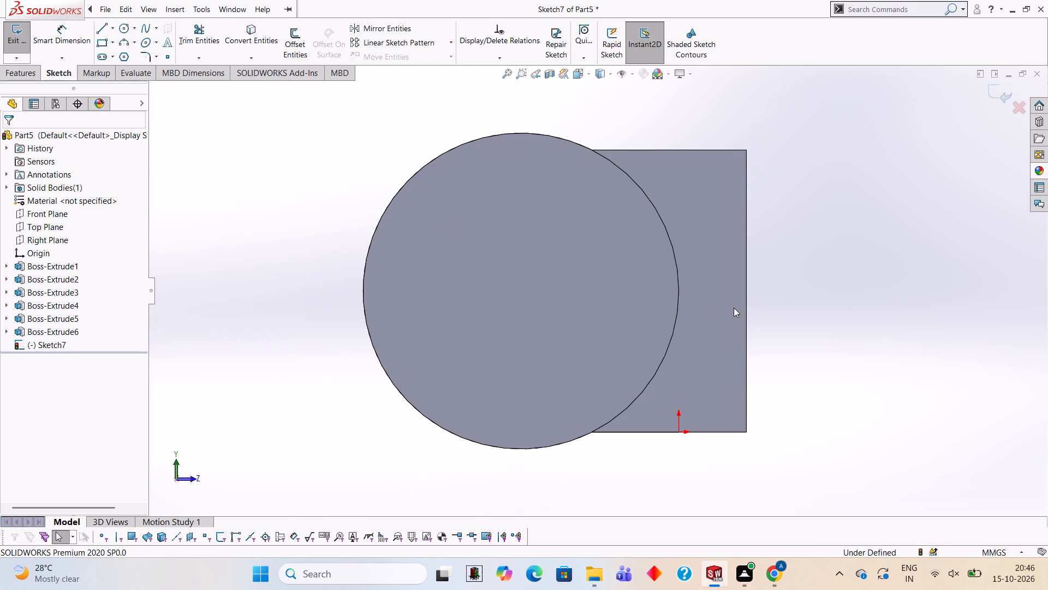
# Redo the hole circle on the arm and the cylinder sketch with its 50 mm circle and 110 mm line, dismissing the error report.
pyautogui.hotkey('ctrl', 'y')
pyautogui.hotkey('ctrl', 'y')
pyautogui.hotkey('ctrl', 'y')
pyautogui.hotkey('ctrl', 'y')
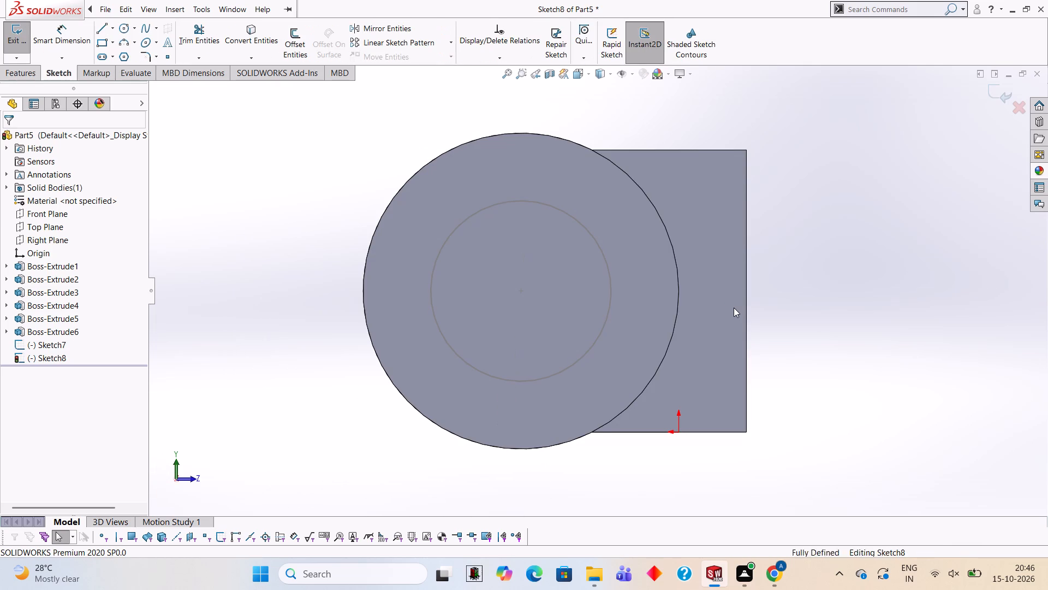
pyautogui.hotkey('ctrl', 'y')
pyautogui.hotkey('ctrl', 'y')
pyautogui.hotkey('ctrl', 'y')
pyautogui.hotkey('ctrl', 'y')
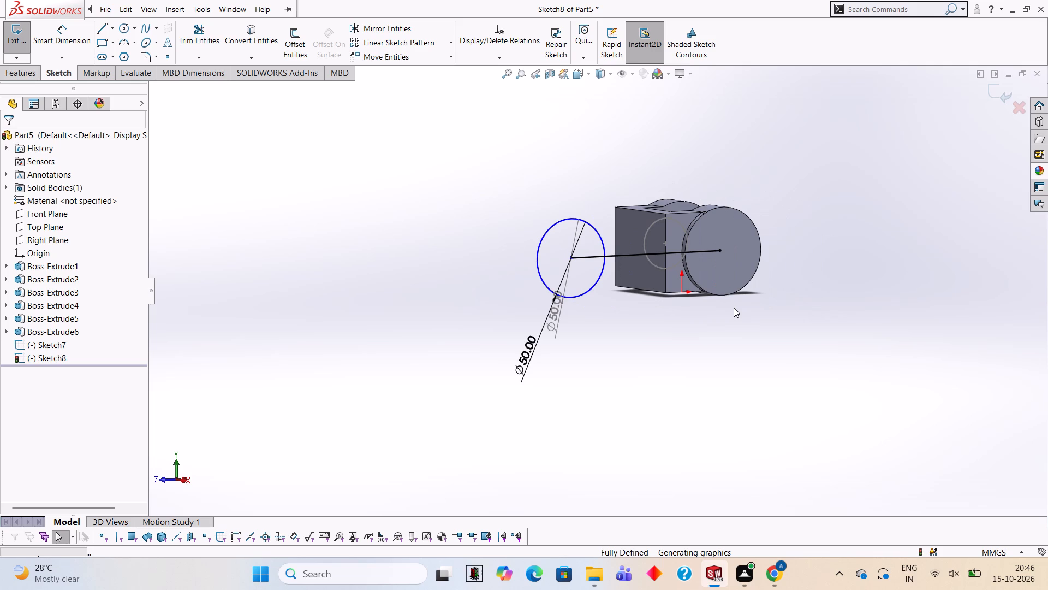
pyautogui.hotkey('ctrl', 'y')
pyautogui.hotkey('ctrl', 'y')
pyautogui.hotkey('ctrl', 'y')
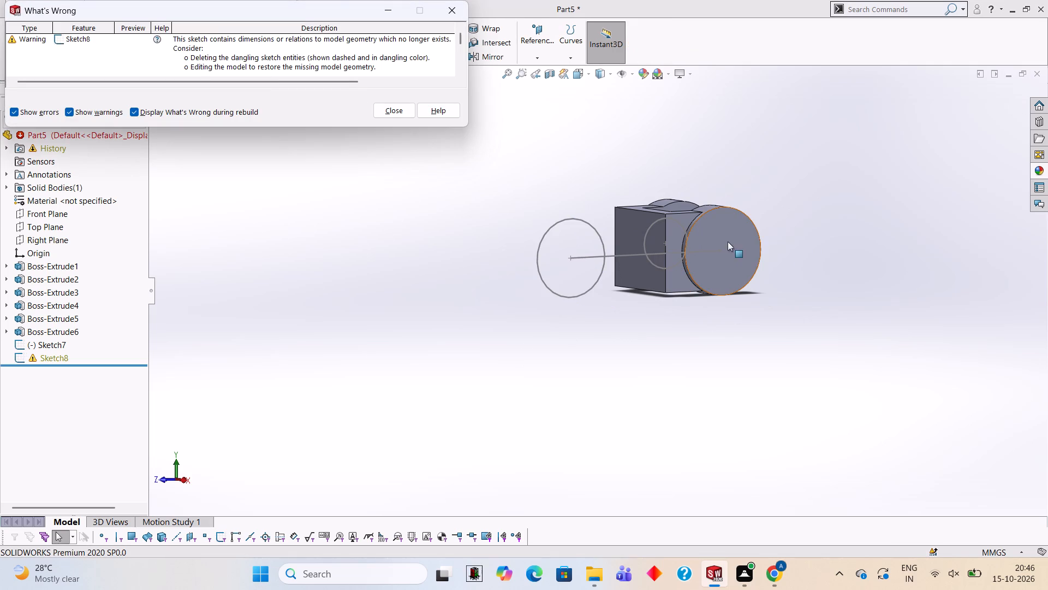
pyautogui.click(456, 16)
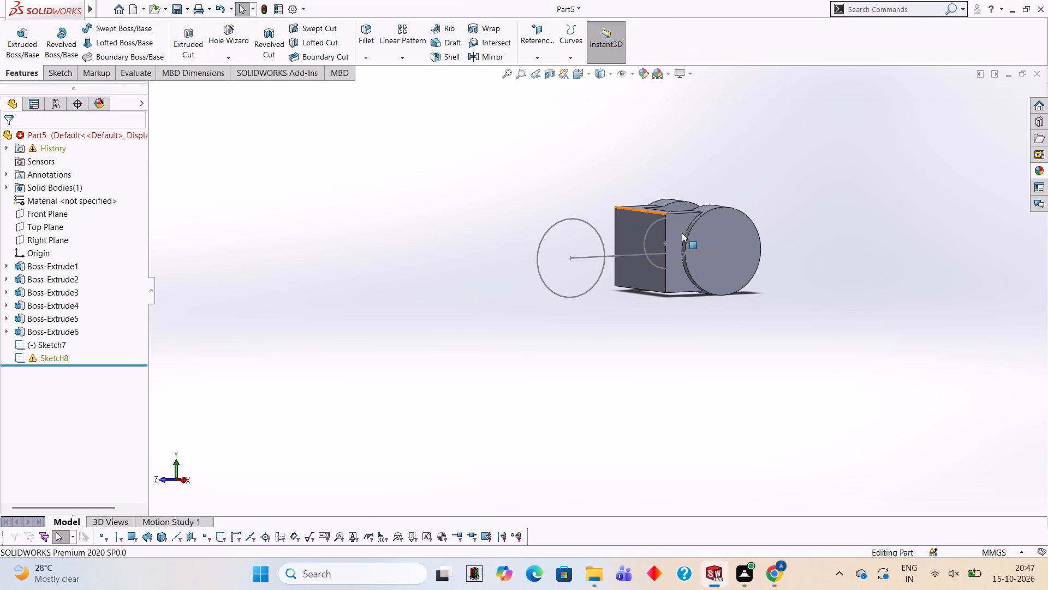
# Step back into the cylinder sketch and trim away the whole 110 mm centre line, leaving only the 50 mm circle.
pyautogui.hotkey('ctrl', 'z')
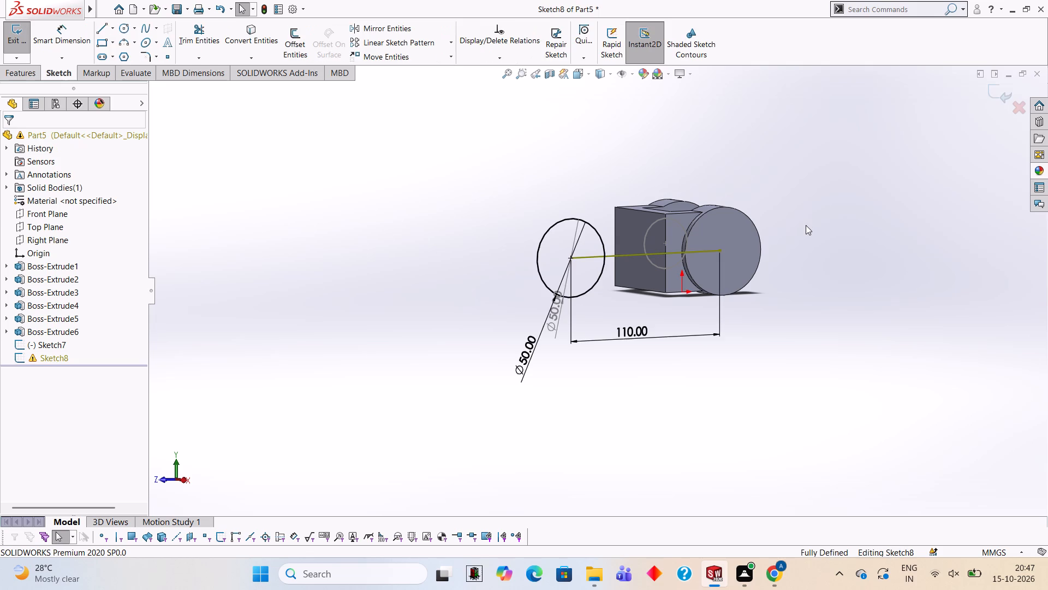
pyautogui.hotkey('ctrl', 'z')
pyautogui.moveTo(802, 244); pyautogui.dragTo(785, 250, button='middle')
pyautogui.scroll(-1, 802, 244)
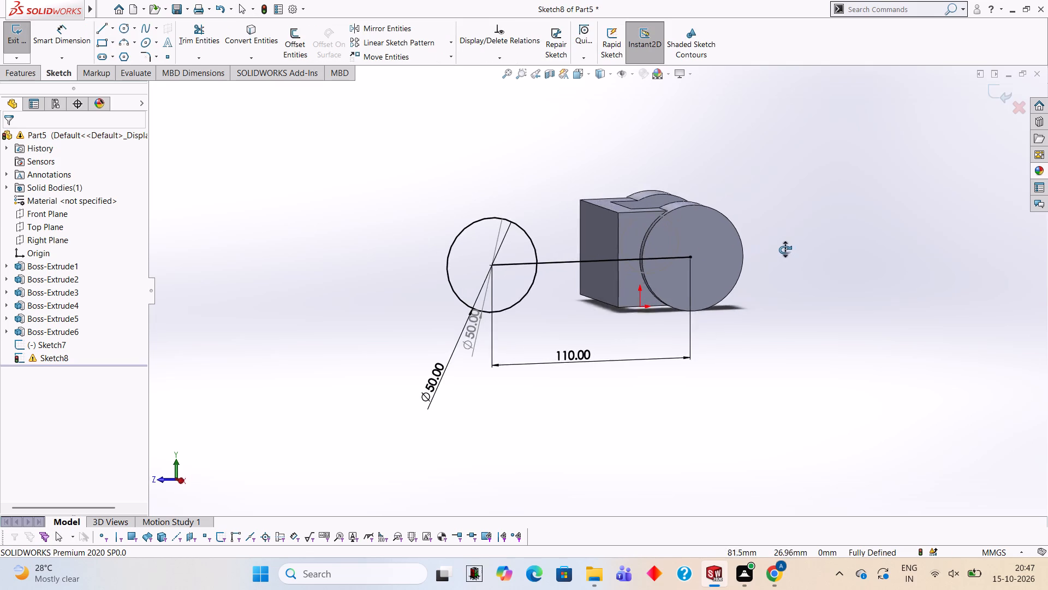
pyautogui.moveTo(785, 250); pyautogui.dragTo(767, 229, button='middle')
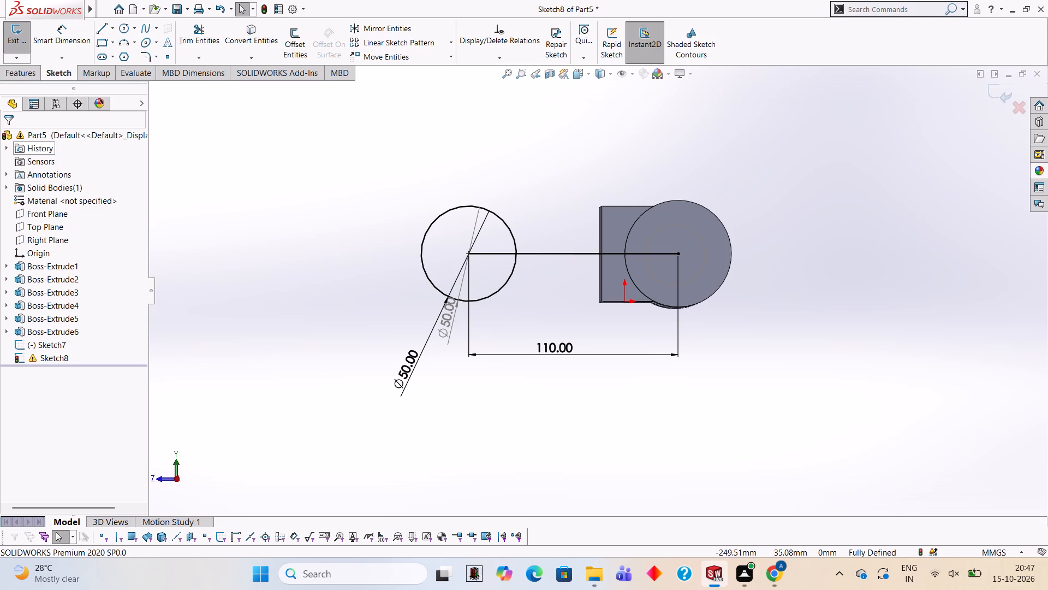
pyautogui.click(213, 28)
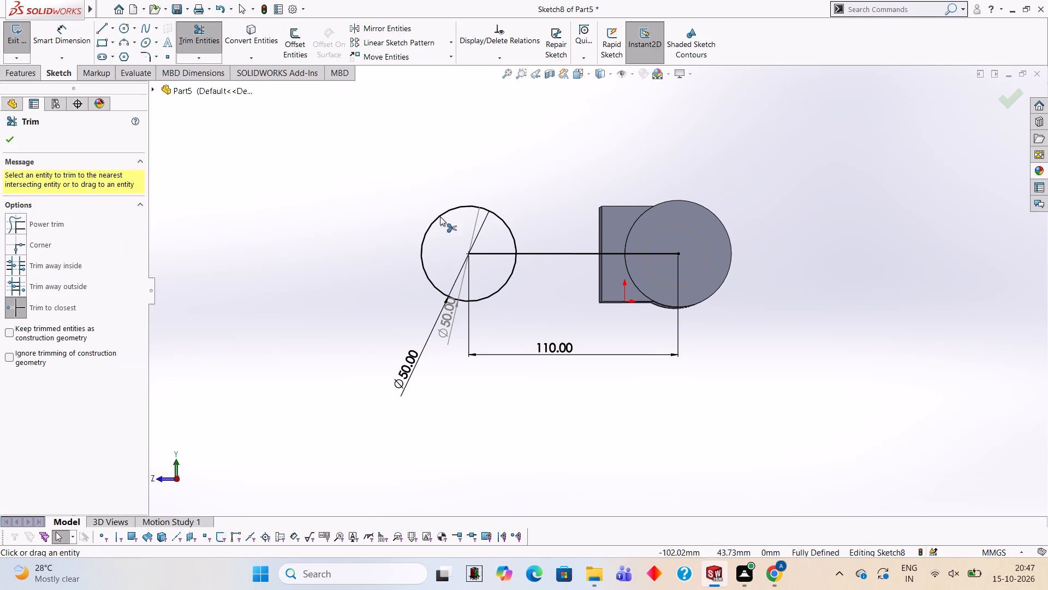
pyautogui.click(538, 253)
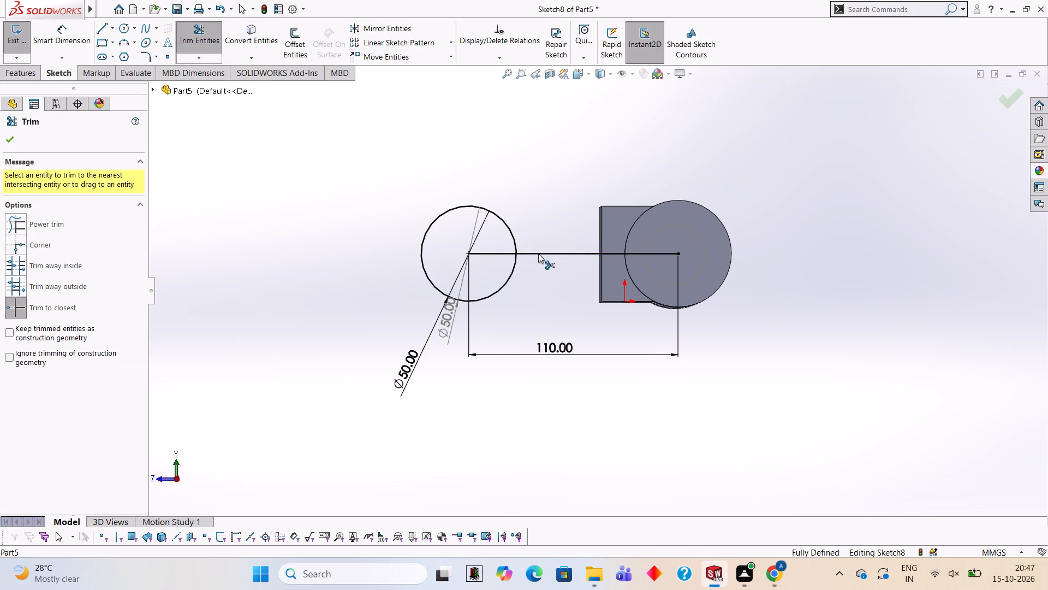
pyautogui.click(553, 292)
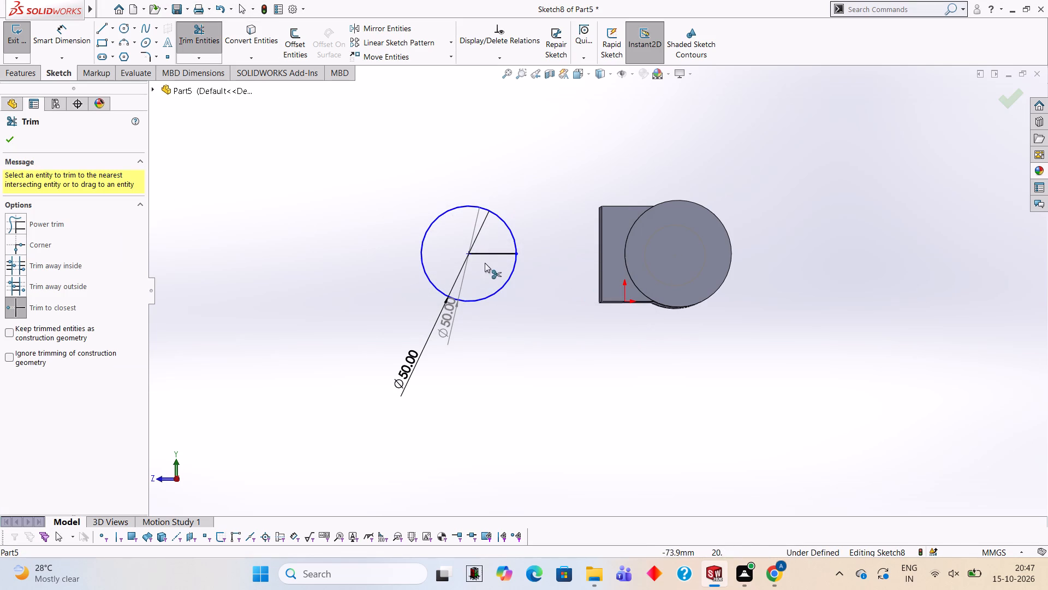
pyautogui.click(497, 255)
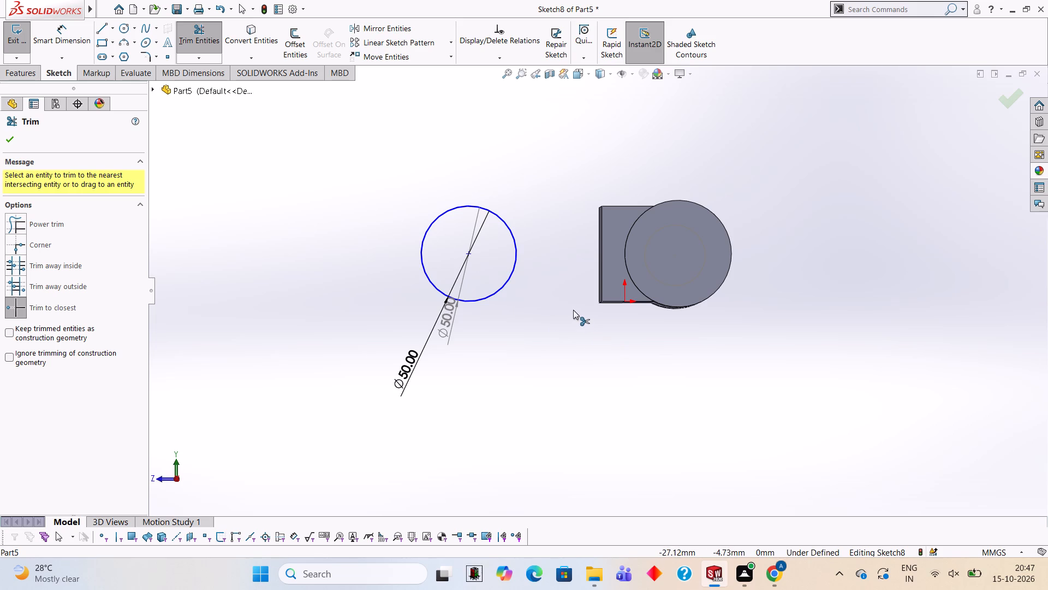
# Extrude the 50 mm circle as a blind 62 mm boss in the reversed direction.
pyautogui.click(31, 78)
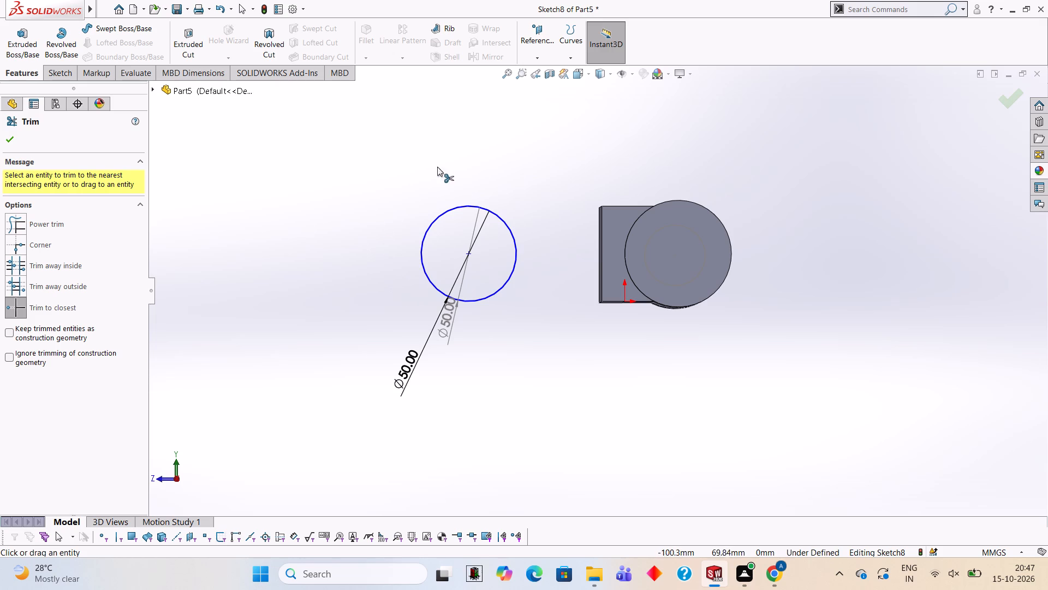
pyautogui.click(29, 42)
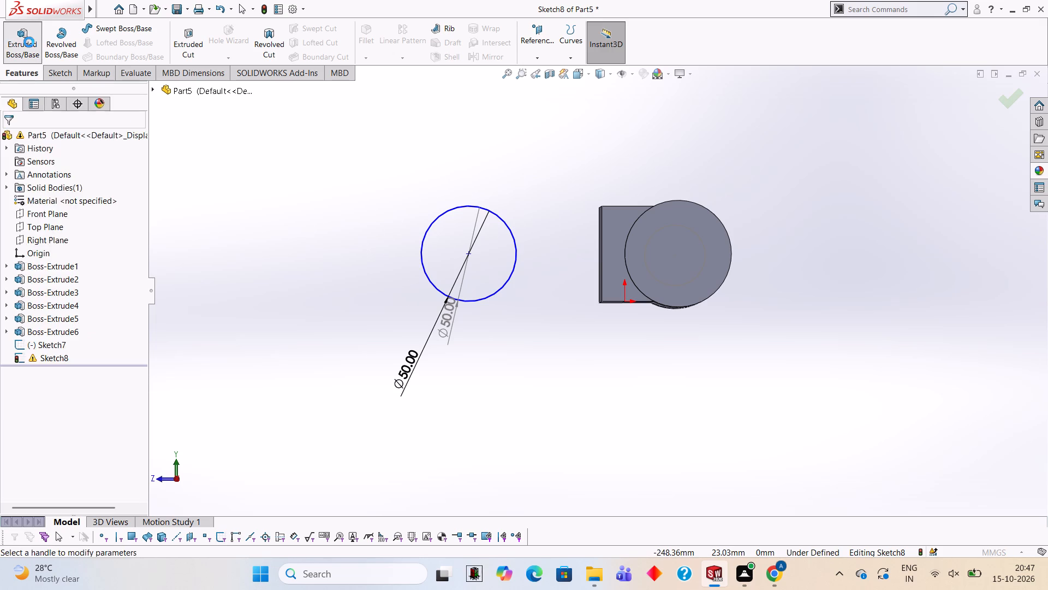
pyautogui.moveTo(194, 252); pyautogui.dragTo(271, 359, button='middle')
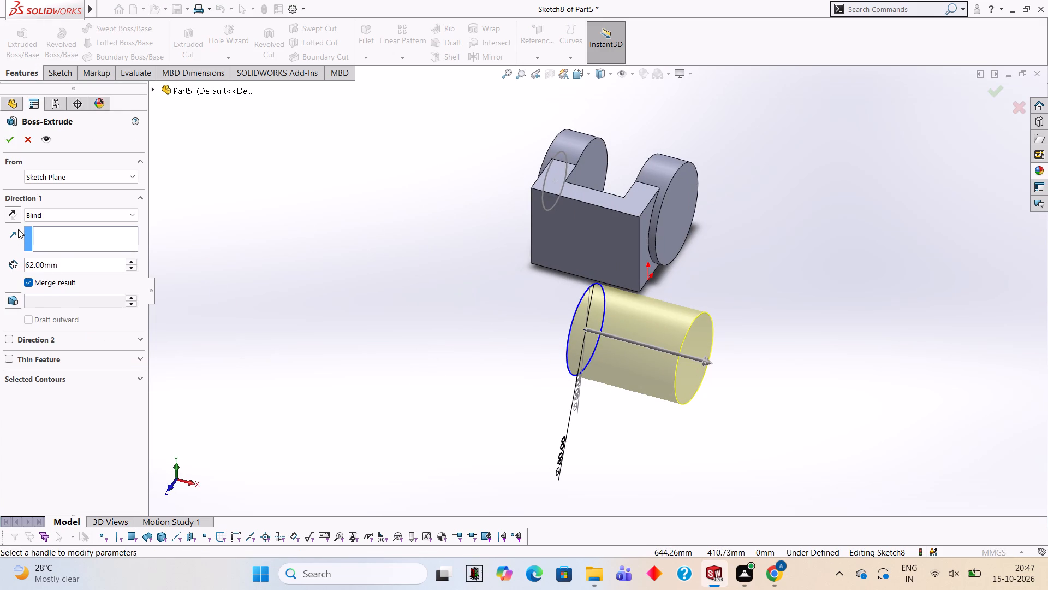
pyautogui.click(15, 212)
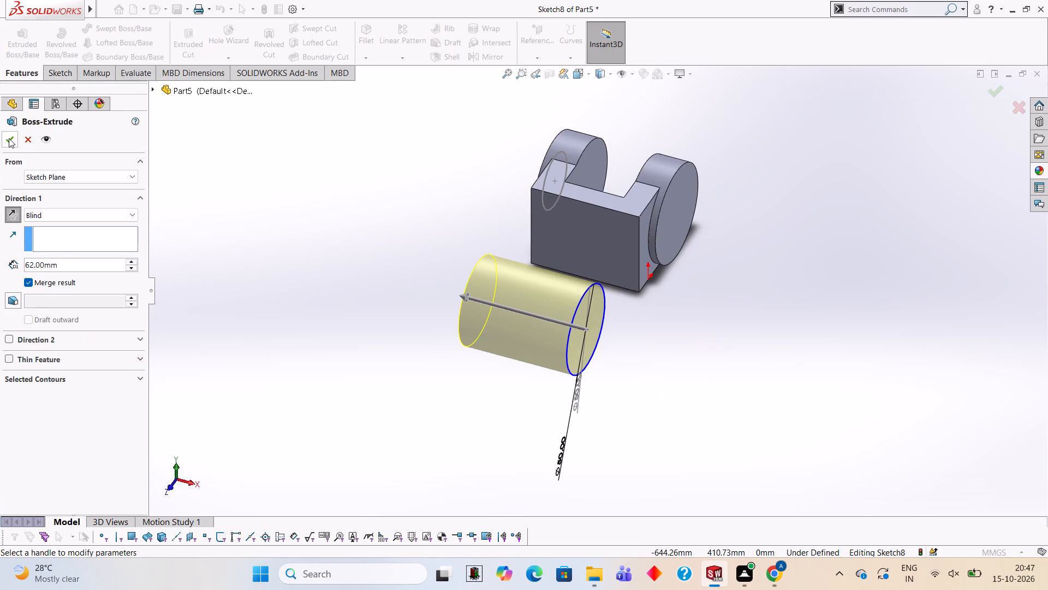
pyautogui.click(9, 138)
pyautogui.click(253, 174)
# Start a sketch on the arm's outer round face and draw a 32 mm diameter circle at its centre.
pyautogui.moveTo(592, 228); pyautogui.dragTo(635, 293, button='middle')
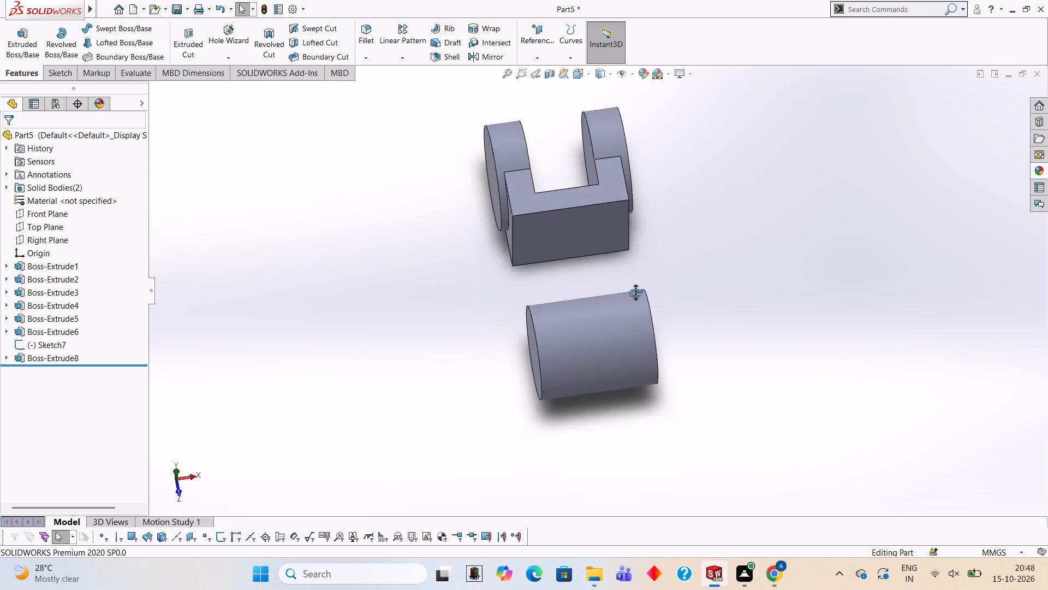
pyautogui.moveTo(635, 293); pyautogui.dragTo(706, 205, button='middle')
pyautogui.click(459, 263)
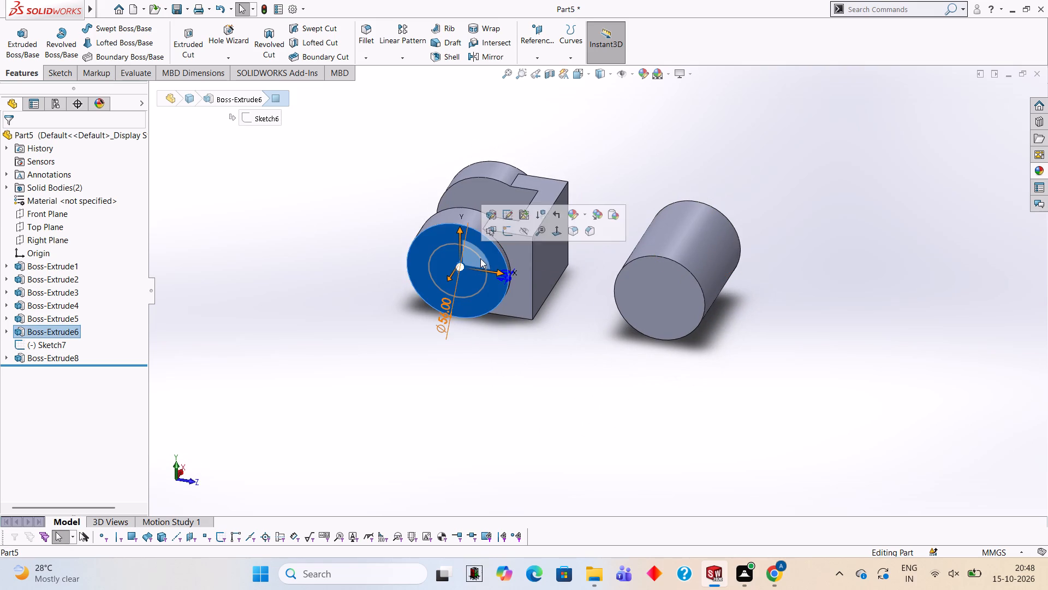
pyautogui.click(511, 228)
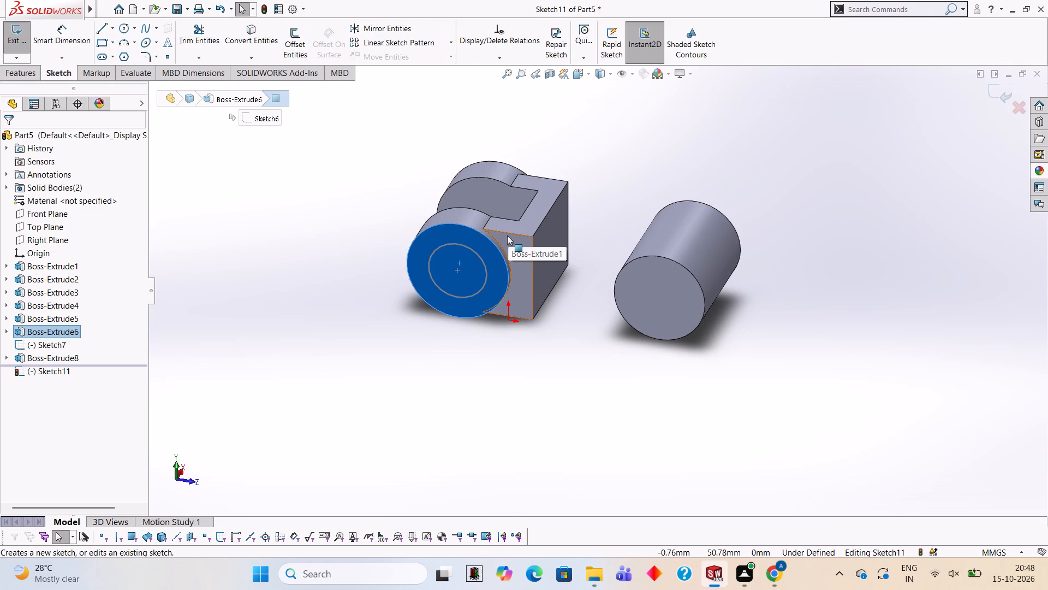
pyautogui.hotkey('ctrl', '8')
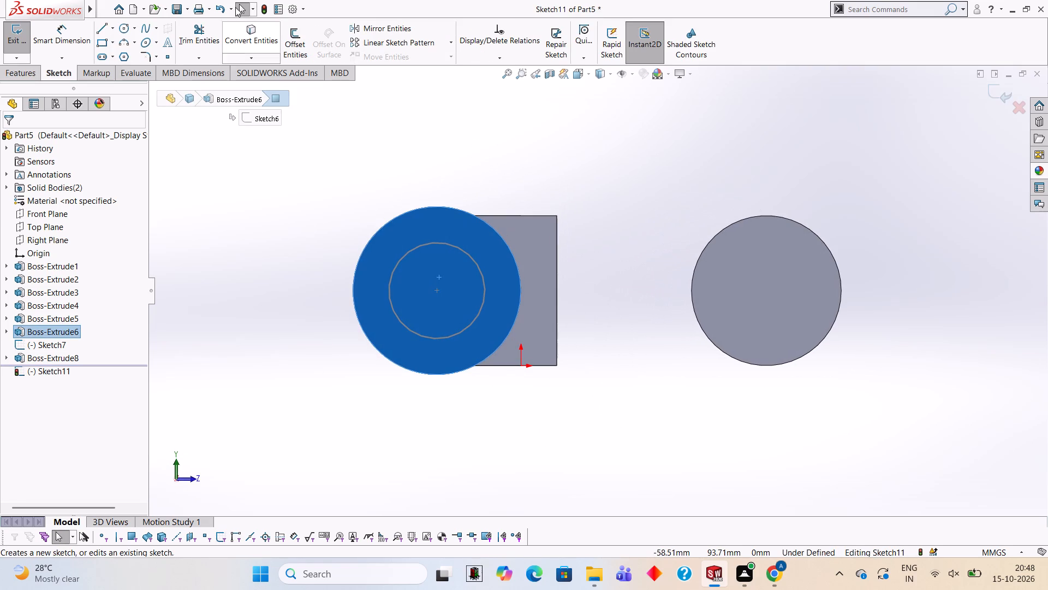
pyautogui.click(124, 28)
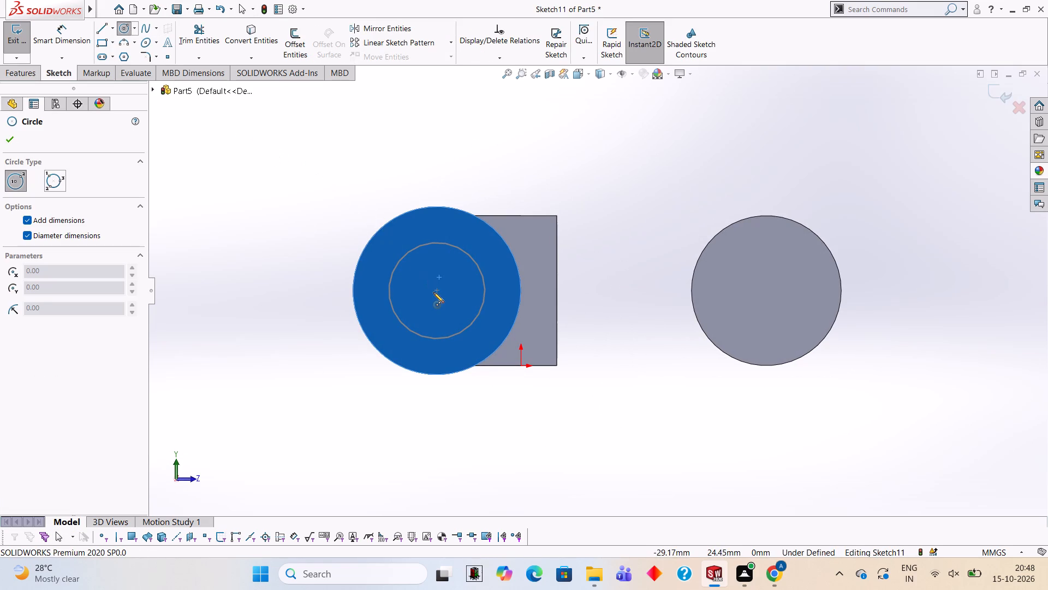
pyautogui.click(436, 292)
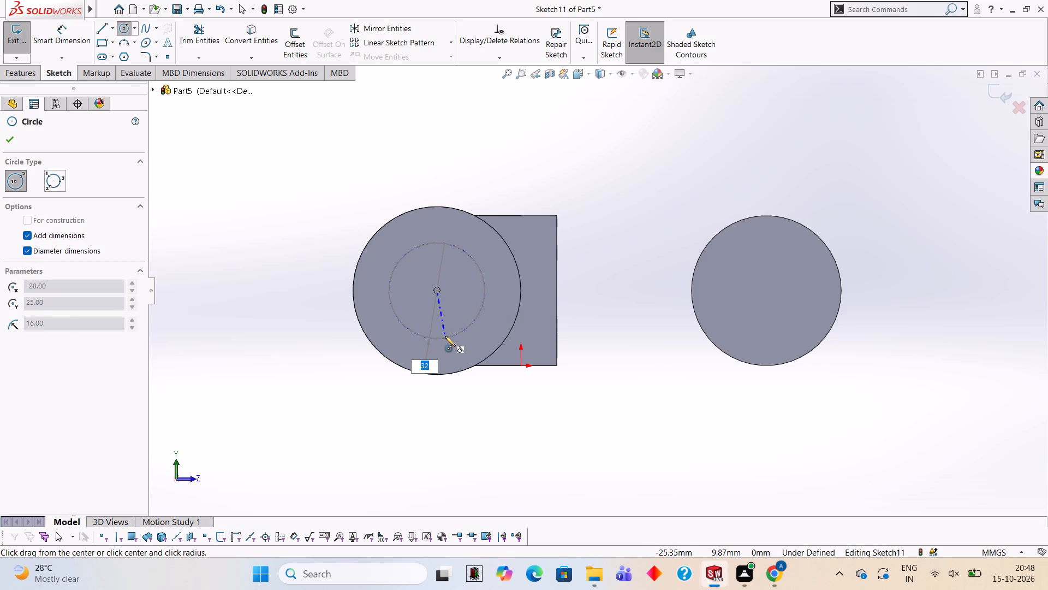
pyautogui.write('32')
pyautogui.press('Return')
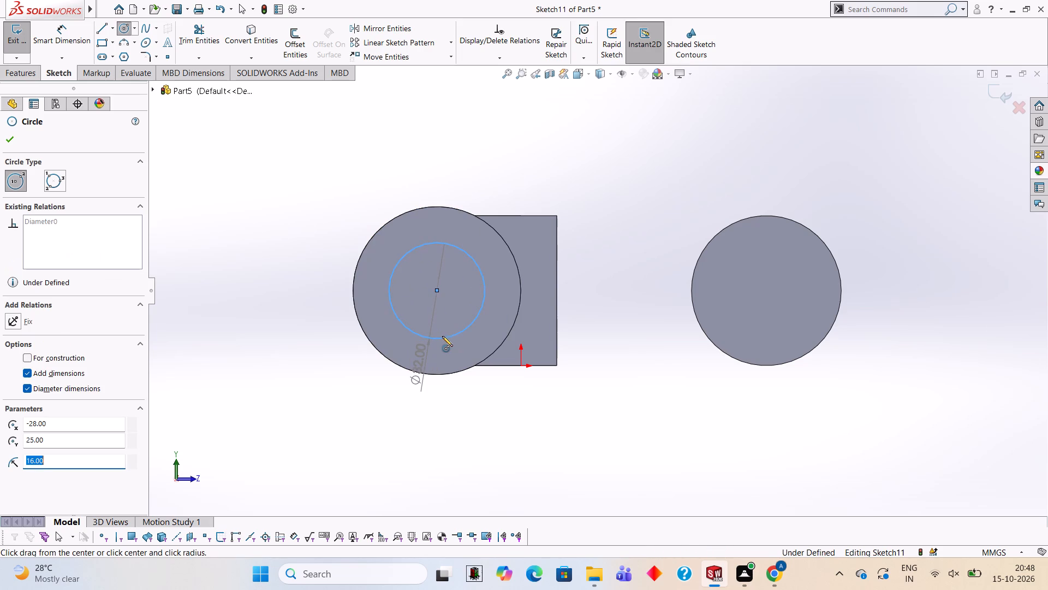
# Cut the 32 mm circle as a blind extruded cut 80 mm deep through both clevis arms.
pyautogui.click(34, 75)
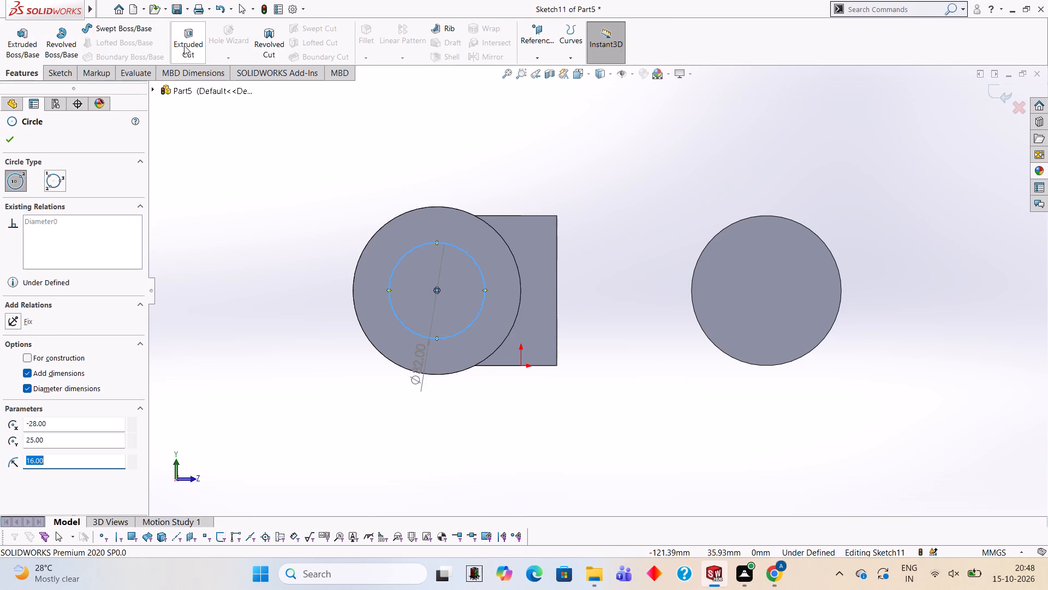
pyautogui.click(184, 45)
pyautogui.moveTo(297, 113); pyautogui.dragTo(341, 295, button='middle')
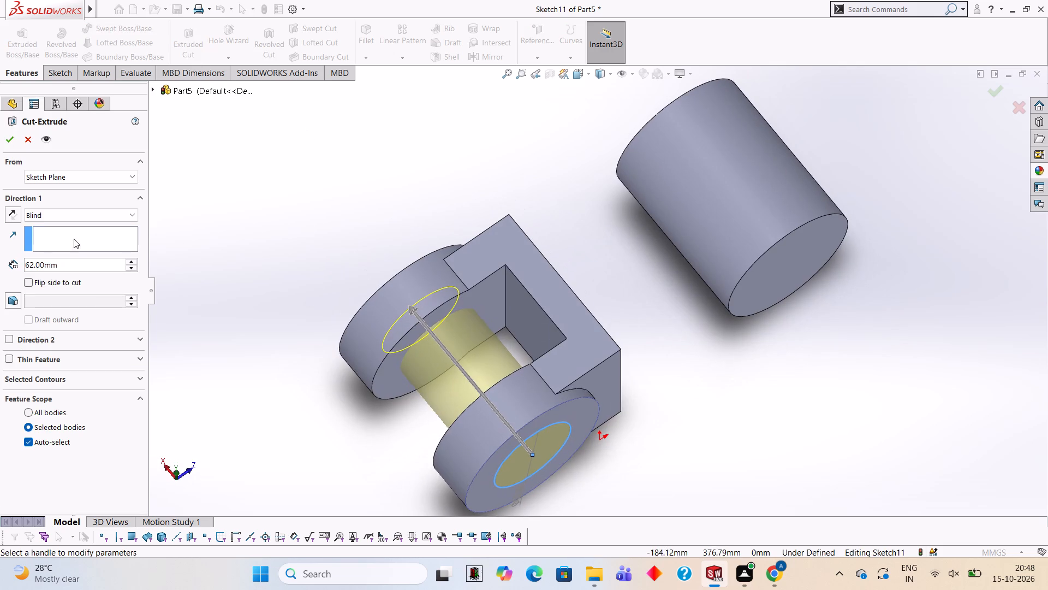
pyautogui.moveTo(194, 243); pyautogui.dragTo(340, 204, button='middle')
pyautogui.moveTo(334, 205); pyautogui.dragTo(266, 178, button='middle')
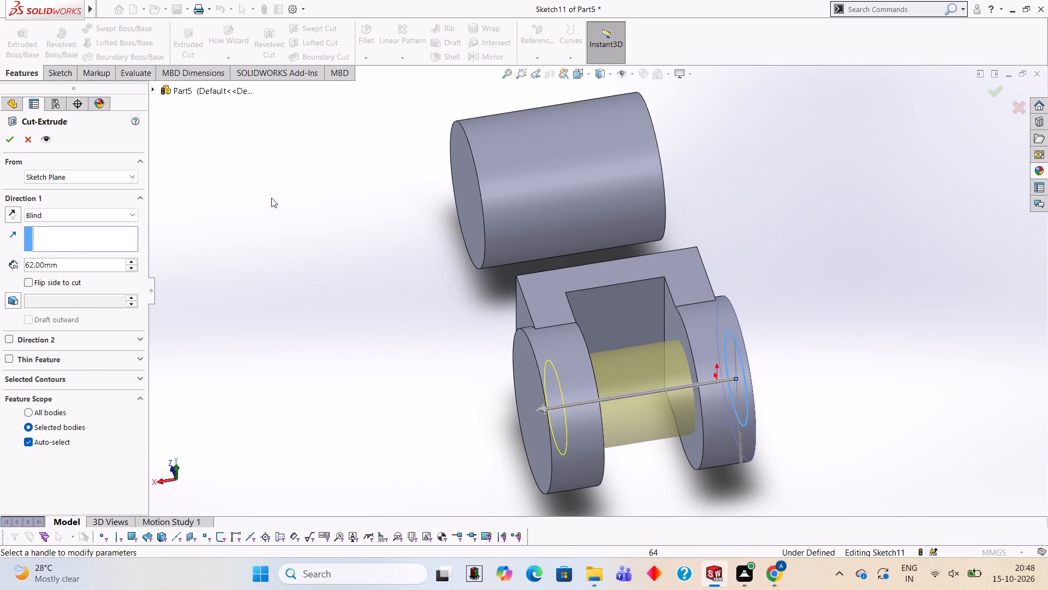
pyautogui.moveTo(398, 314); pyautogui.dragTo(384, 238, button='middle')
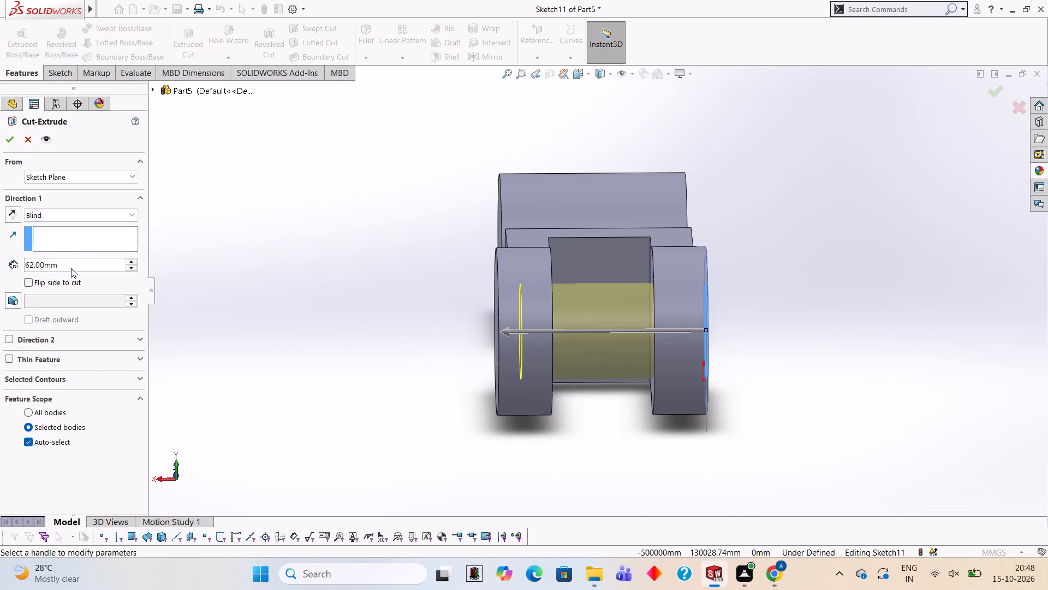
pyautogui.click(72, 267)
pyautogui.press('BackSpace')
pyautogui.press('BackSpace')
pyautogui.press('BackSpace')
pyautogui.press('BackSpace')
pyautogui.press('BackSpace')
pyautogui.press('BackSpace')
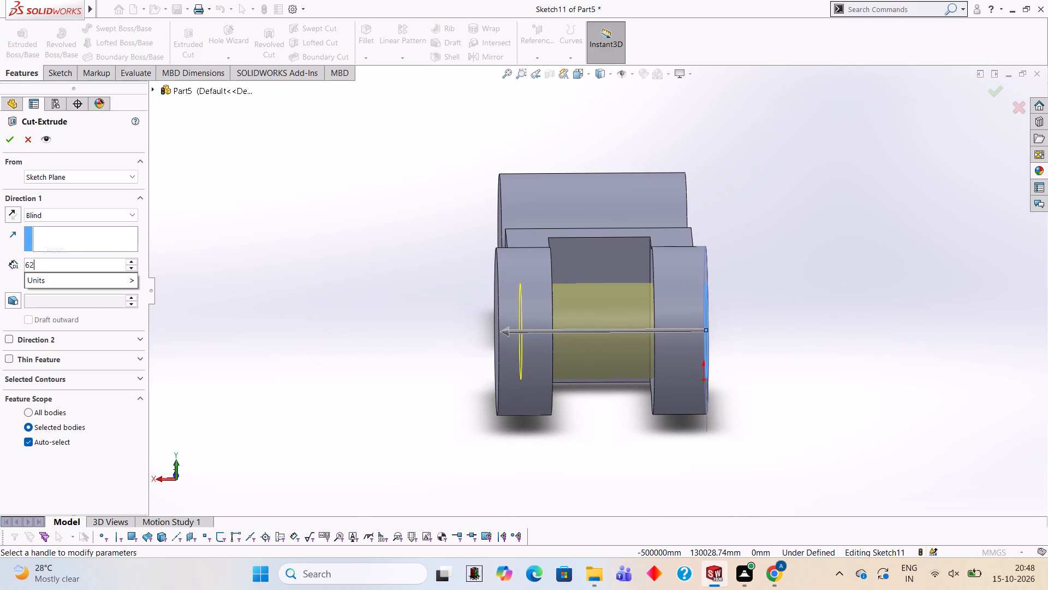
pyautogui.press('BackSpace')
pyautogui.press('2')
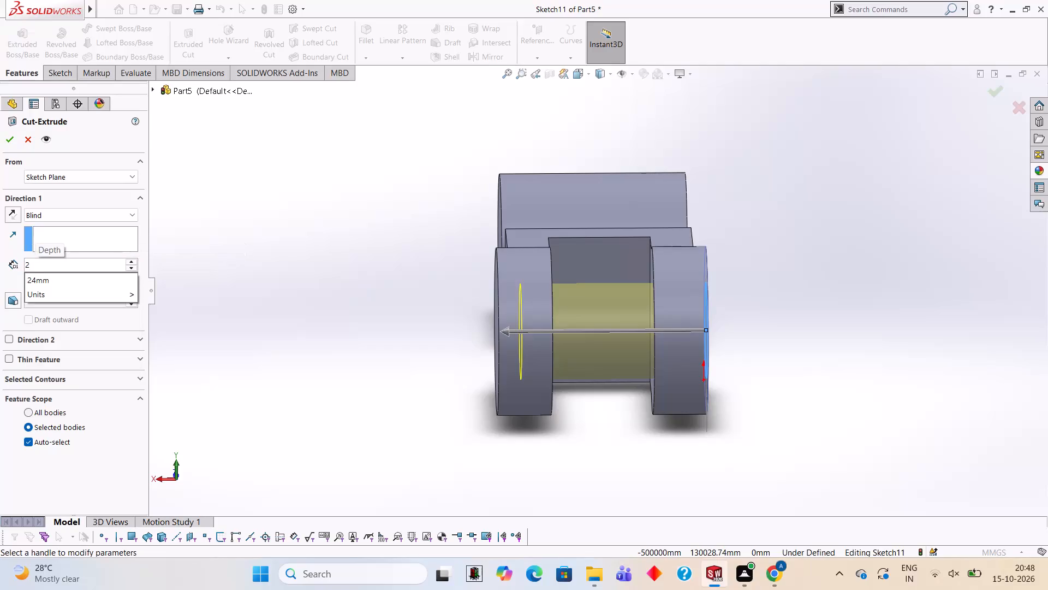
pyautogui.press('BackSpace')
pyautogui.write('80')
pyautogui.press('Return')
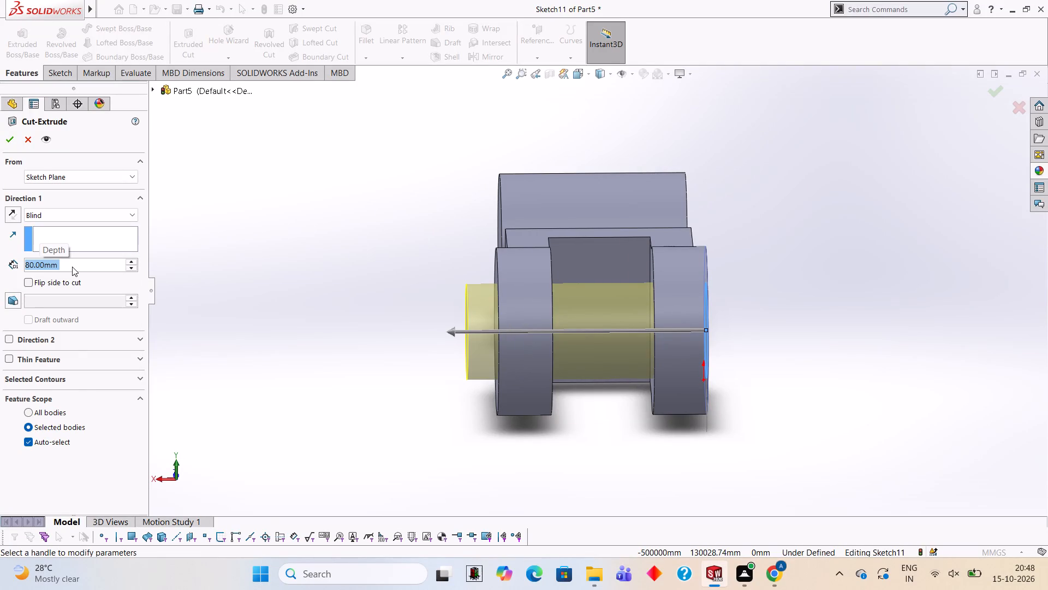
pyautogui.click(4, 145)
pyautogui.click(324, 205)
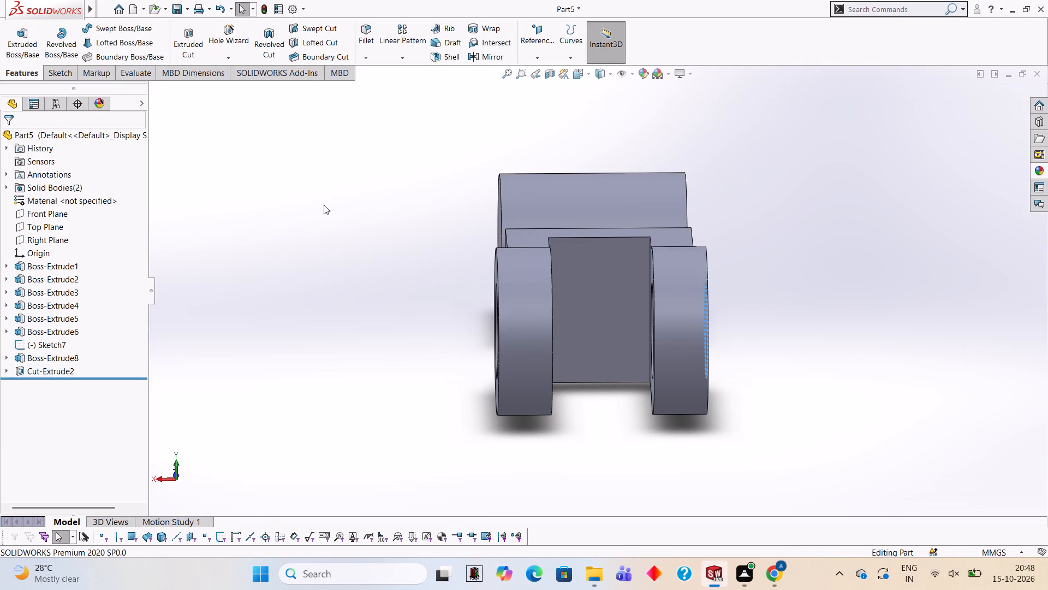
# Examine the drilled arms and the separate cylinder from several sides to check their widths and alignment.
pyautogui.scroll(1, 331, 208)
pyautogui.moveTo(359, 219); pyautogui.dragTo(455, 230, button='middle')
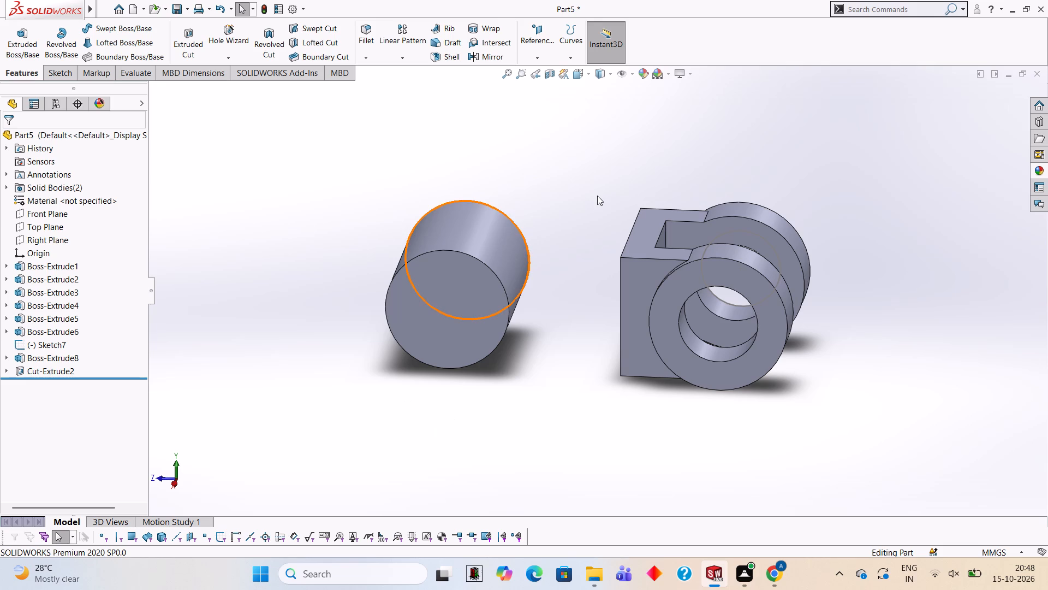
pyautogui.moveTo(606, 212); pyautogui.dragTo(601, 233, button='middle')
pyautogui.moveTo(624, 311); pyautogui.dragTo(638, 251, button='middle')
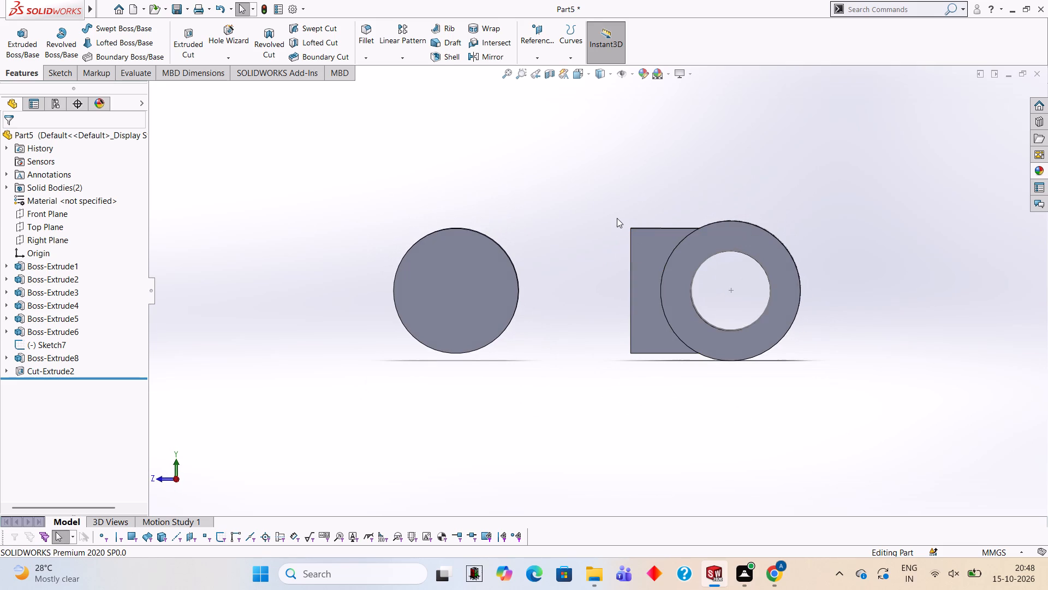
pyautogui.click(640, 291)
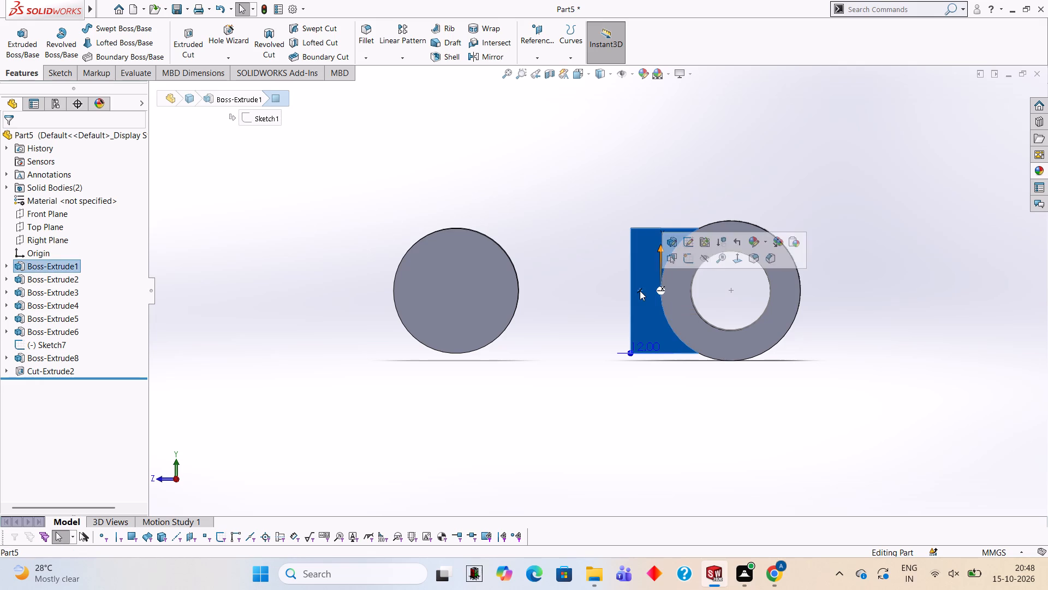
pyautogui.click(546, 211)
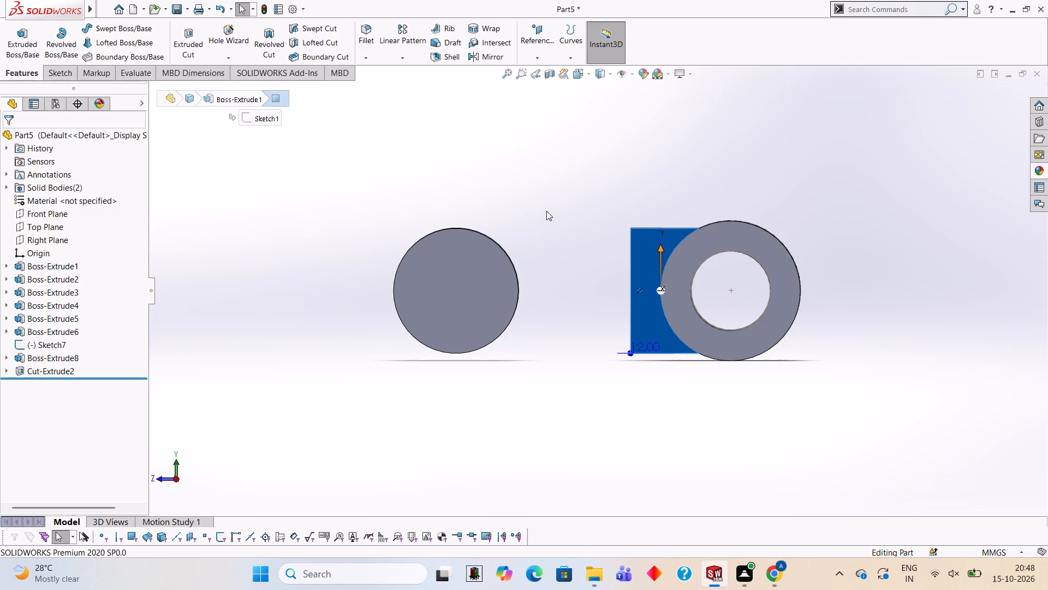
pyautogui.moveTo(552, 208); pyautogui.dragTo(586, 314, button='middle')
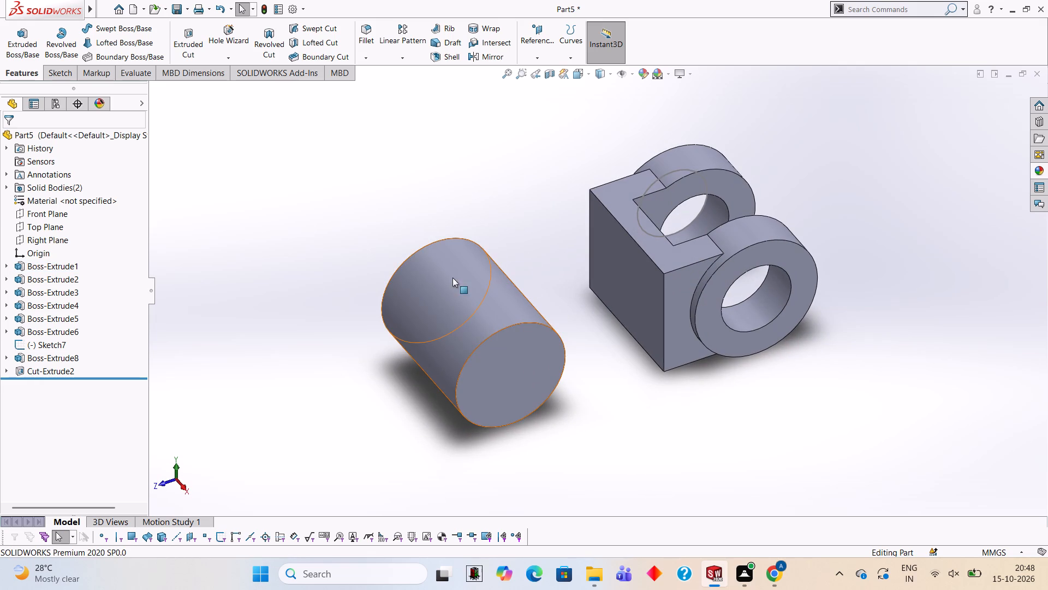
pyautogui.moveTo(546, 279); pyautogui.dragTo(617, 337, button='middle')
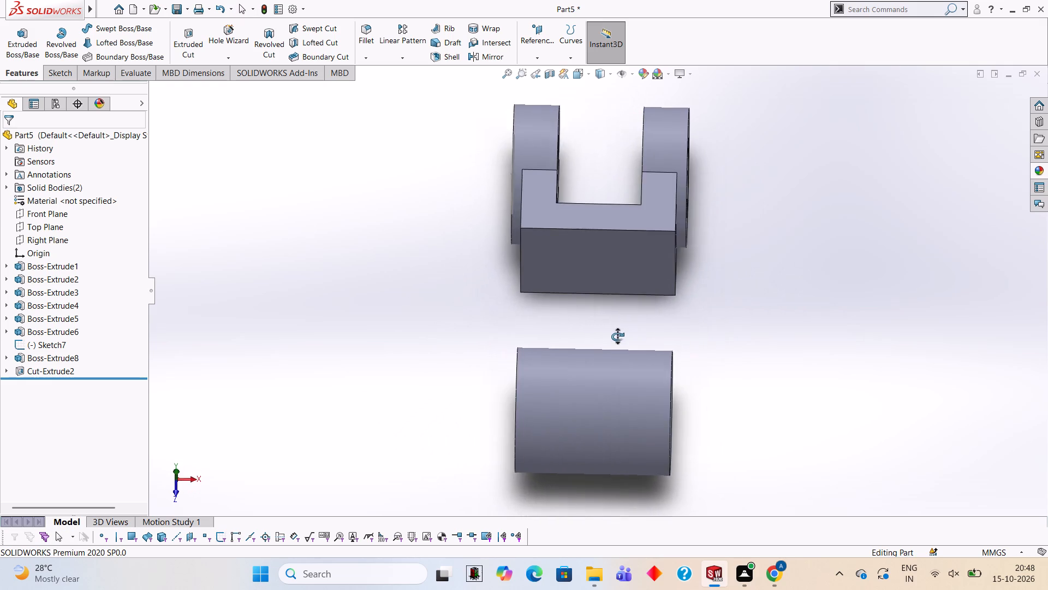
pyautogui.moveTo(617, 337); pyautogui.dragTo(624, 366, button='middle')
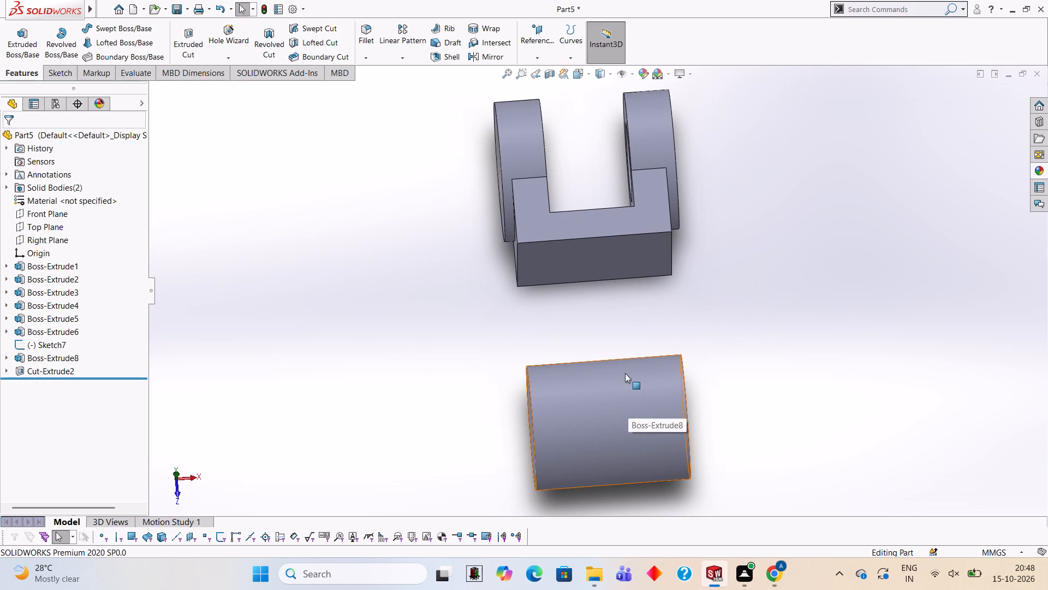
pyautogui.scroll(-1, 826, 286)
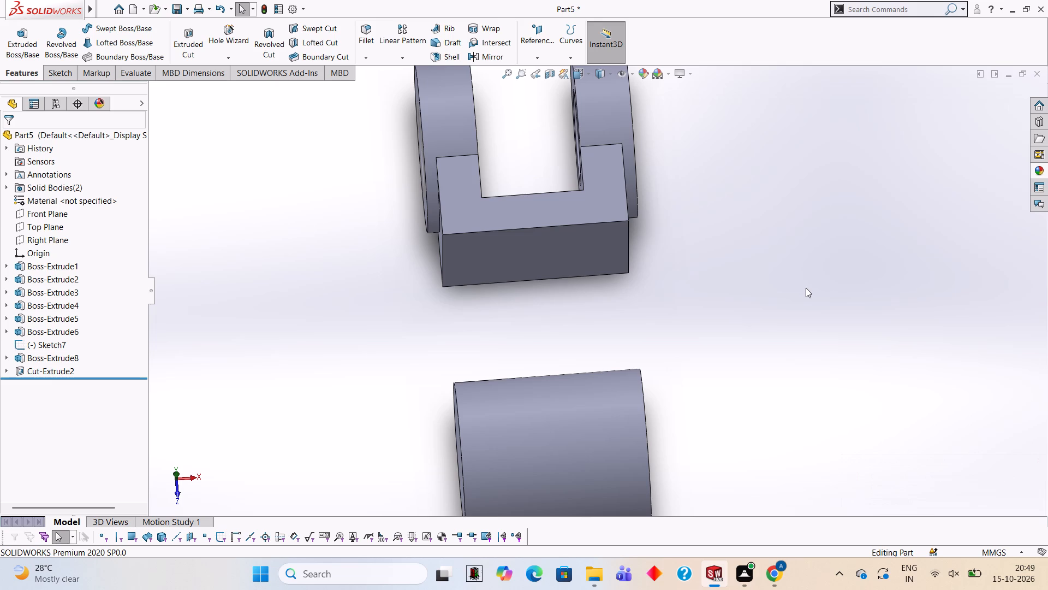
pyautogui.scroll(2, 795, 311)
pyautogui.moveTo(743, 309); pyautogui.dragTo(737, 320, button='middle')
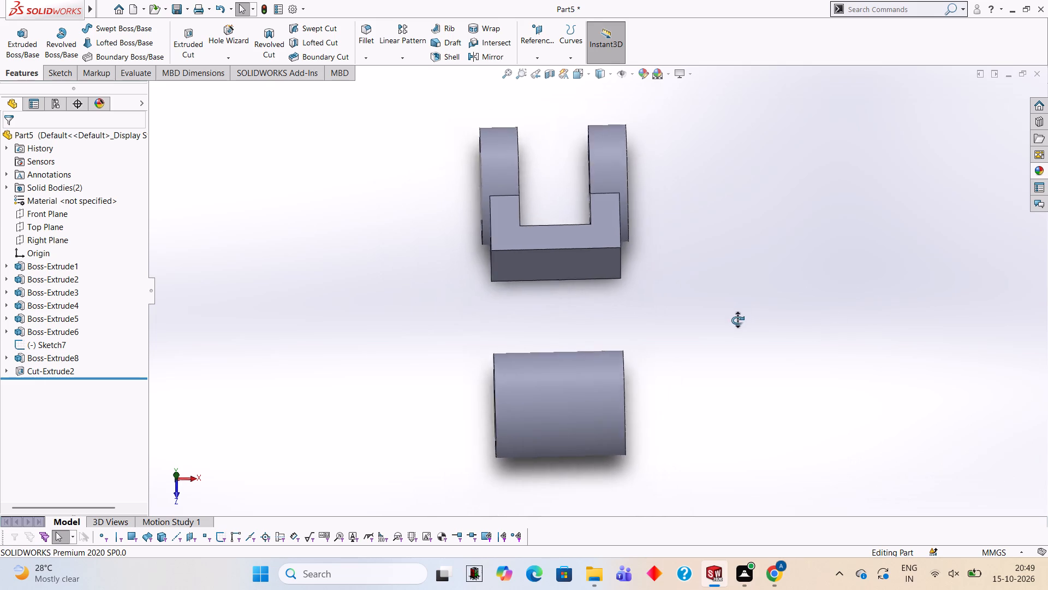
pyautogui.moveTo(737, 320); pyautogui.dragTo(730, 337, button='middle')
pyautogui.scroll(2, 697, 329)
# Start a sketch on one flat end face of the cylinder and draw a 50 mm diameter circle at its centre.
pyautogui.moveTo(717, 308); pyautogui.dragTo(645, 256, button='middle')
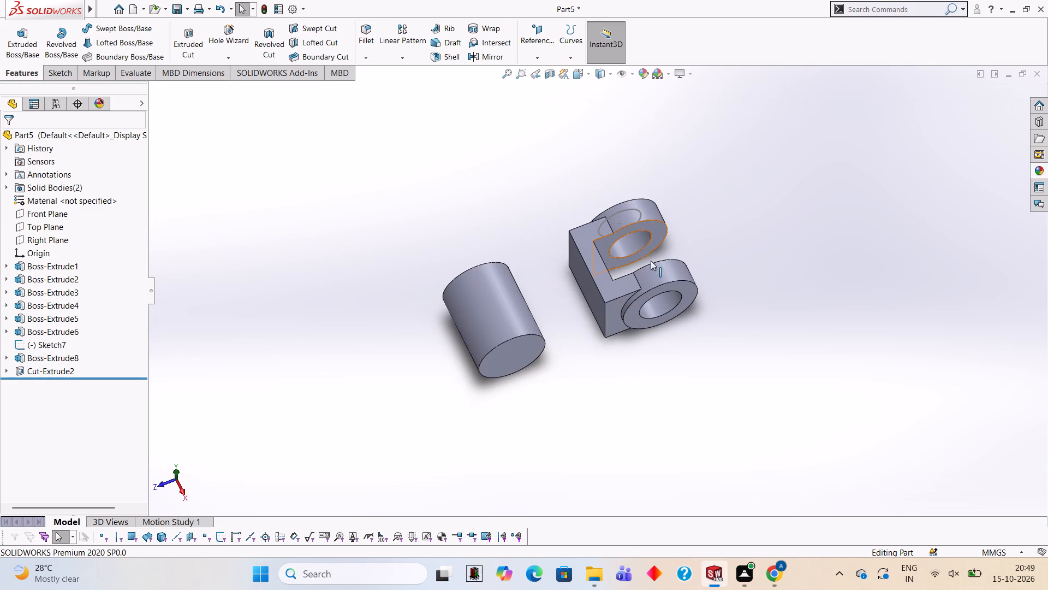
pyautogui.moveTo(682, 311); pyautogui.dragTo(643, 220, button='middle')
pyautogui.click(473, 307)
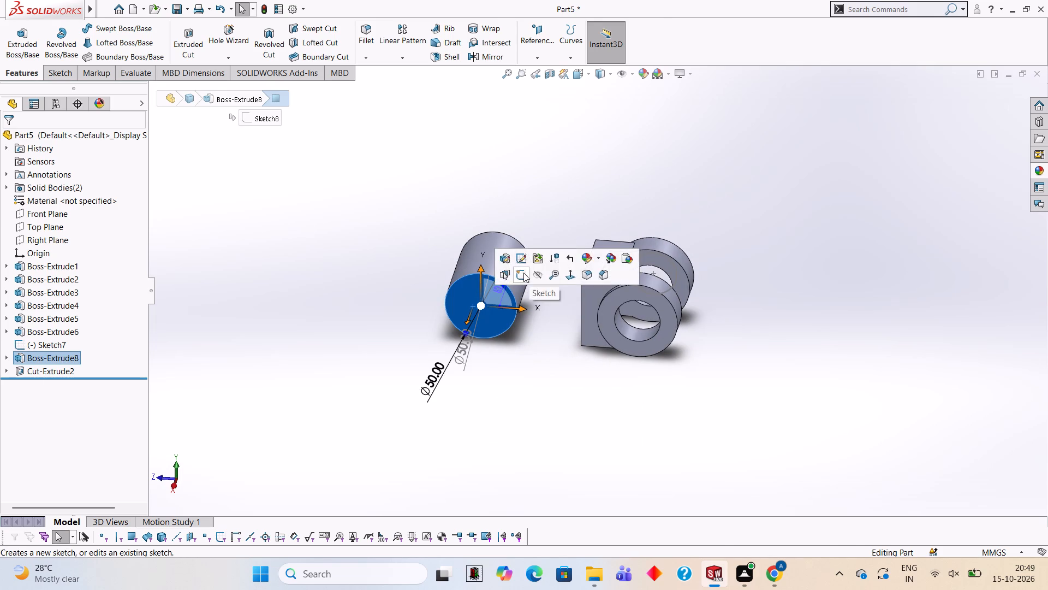
pyautogui.click(520, 272)
pyautogui.hotkey('ctrl', '8')
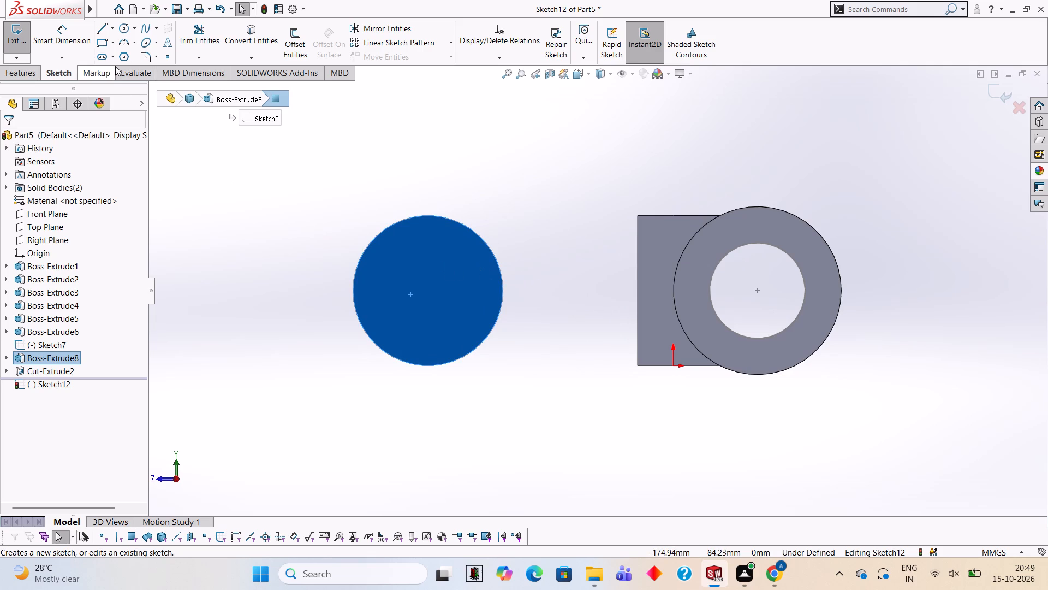
pyautogui.click(124, 33)
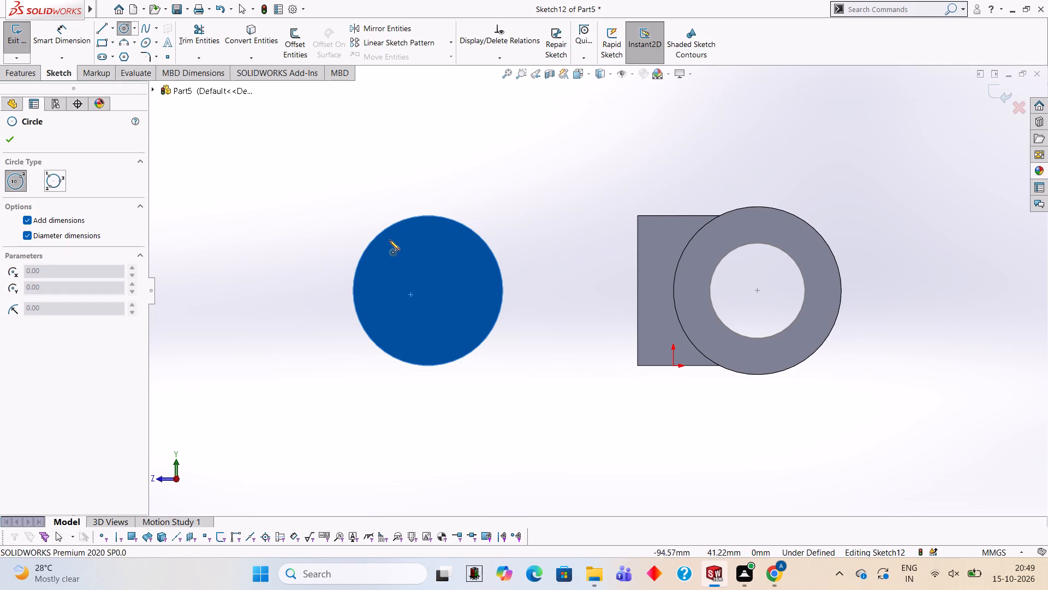
pyautogui.click(427, 288)
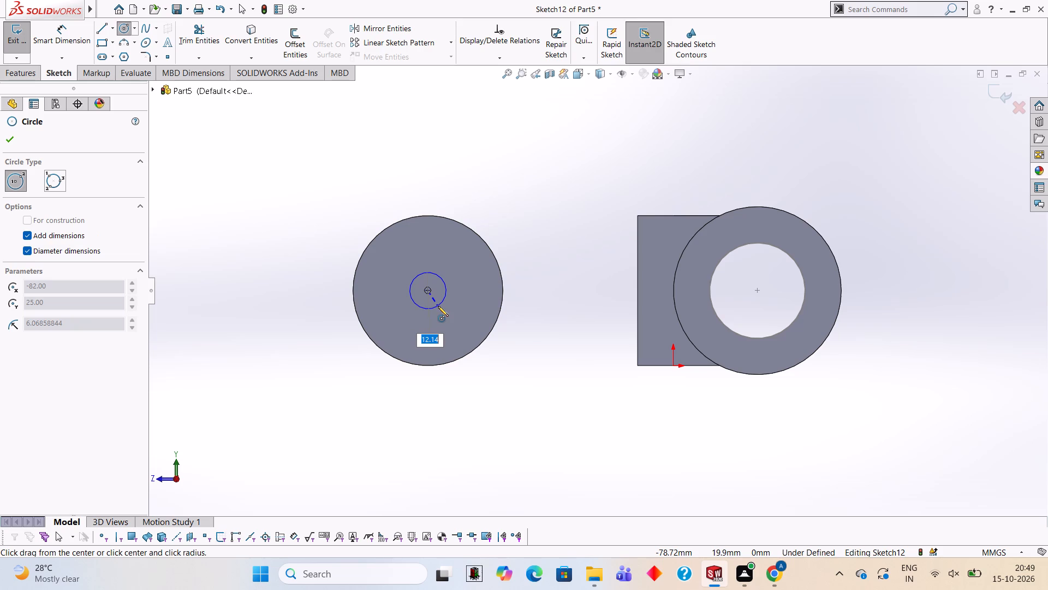
pyautogui.write('50')
pyautogui.press('Return')
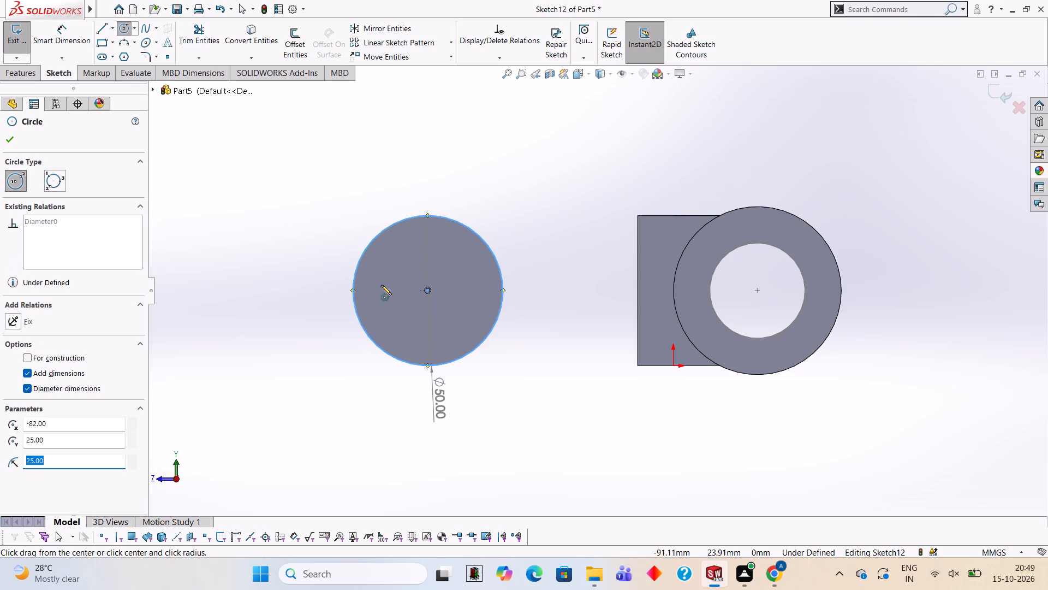
# Cut the 50 mm circle as a blind extruded cut 8 mm deep into the end of the cylinder.
pyautogui.click(22, 82)
pyautogui.click(22, 79)
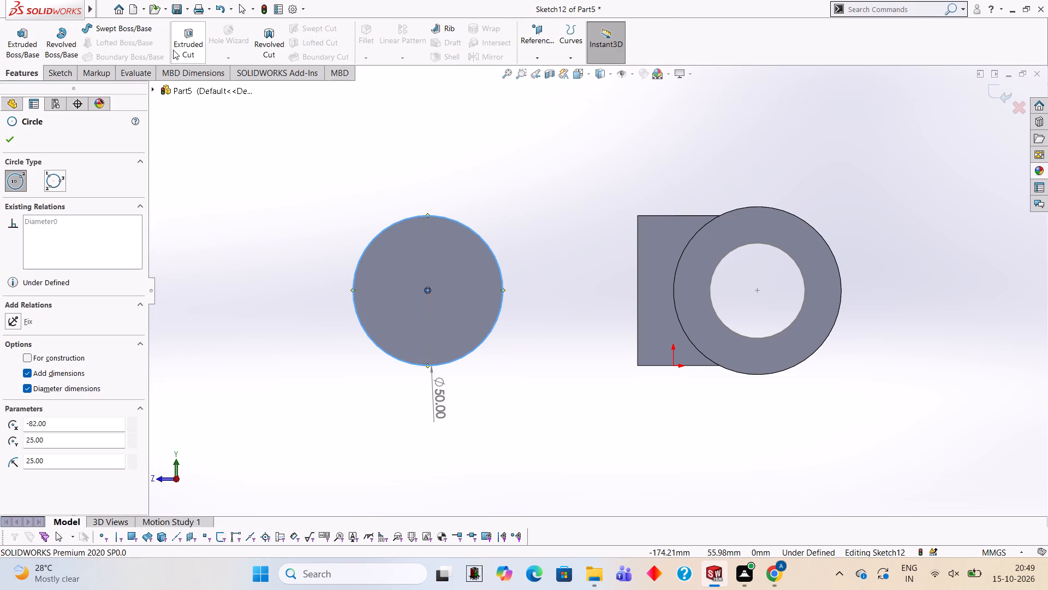
pyautogui.click(173, 50)
pyautogui.moveTo(257, 169); pyautogui.dragTo(319, 342, button='middle')
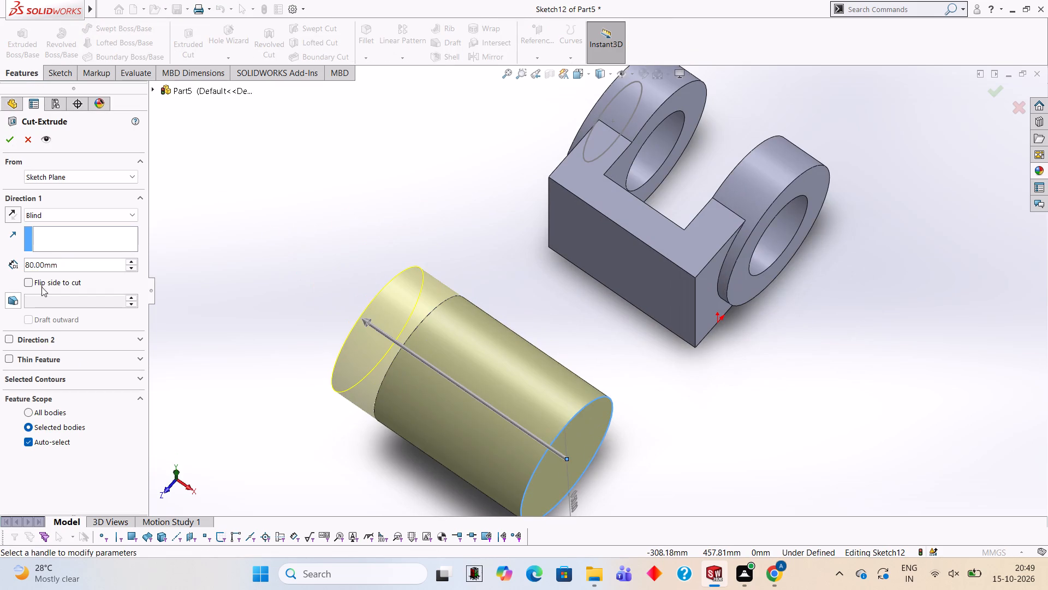
pyautogui.click(67, 270)
pyautogui.press('BackSpace')
pyautogui.press('BackSpace')
pyautogui.press('BackSpace')
pyautogui.press('BackSpace')
pyautogui.press('BackSpace')
pyautogui.press('BackSpace')
pyautogui.press('Return')
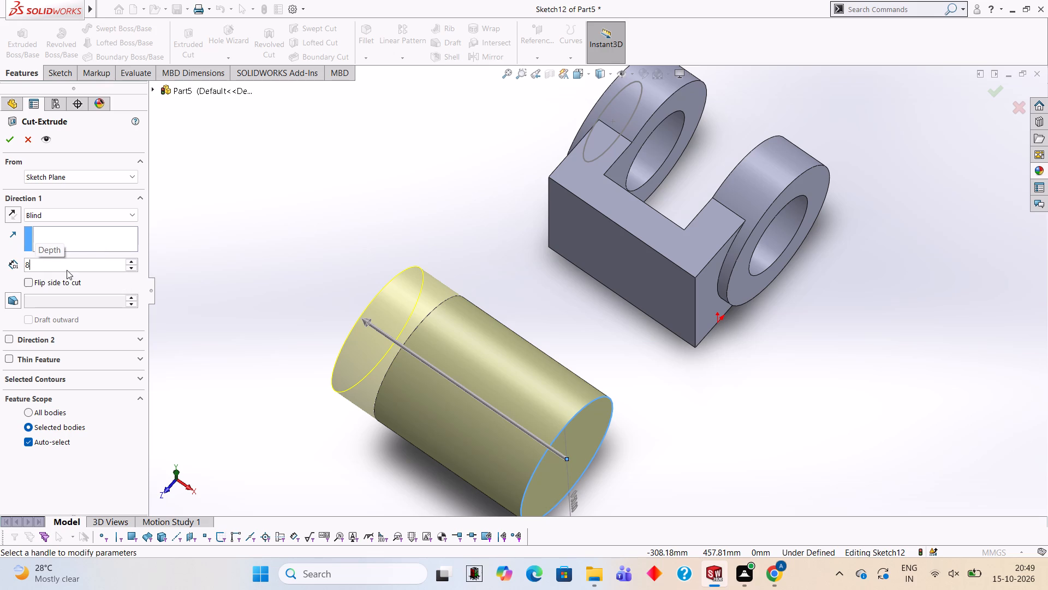
pyautogui.click(8, 144)
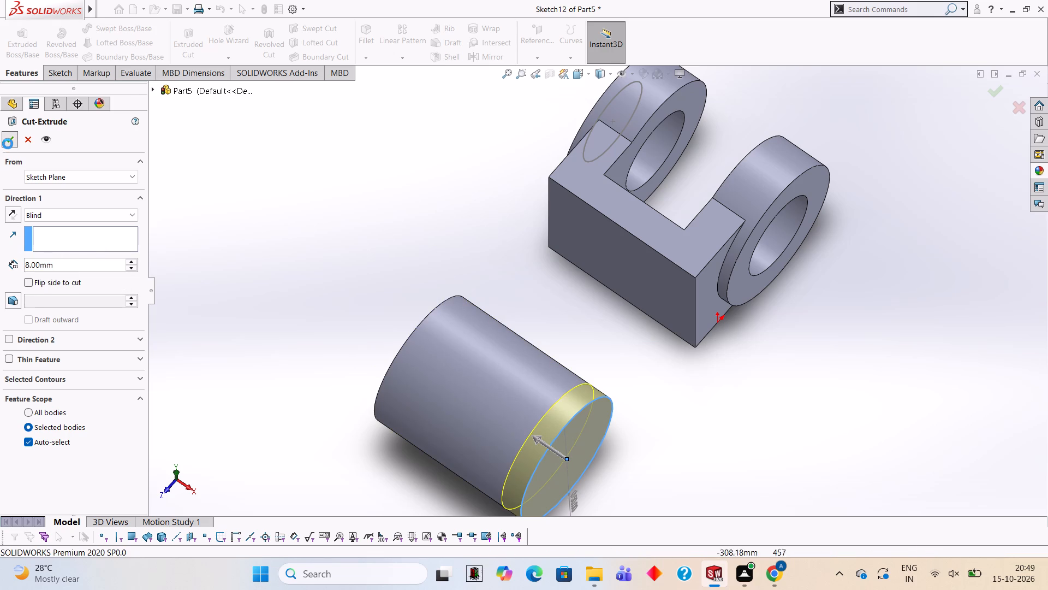
pyautogui.click(358, 186)
# Start a sketch on the opposite flat end face of the cylinder, viewed square-on.
pyautogui.moveTo(456, 306); pyautogui.dragTo(552, 301, button='middle')
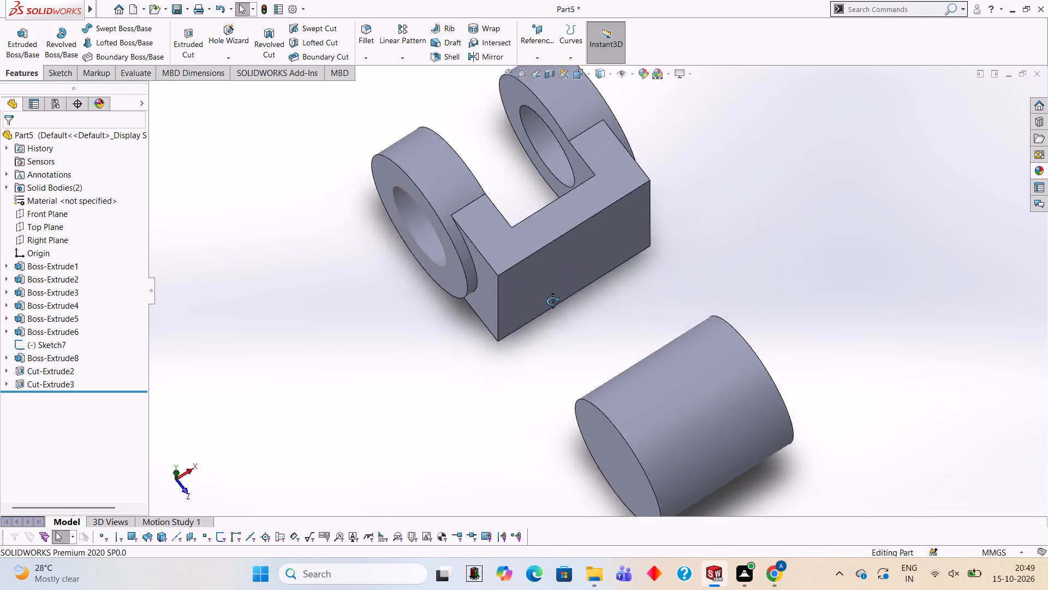
pyautogui.moveTo(552, 301); pyautogui.dragTo(570, 275, button='middle')
pyautogui.moveTo(700, 349); pyautogui.dragTo(737, 193, button='middle')
pyautogui.click(761, 274)
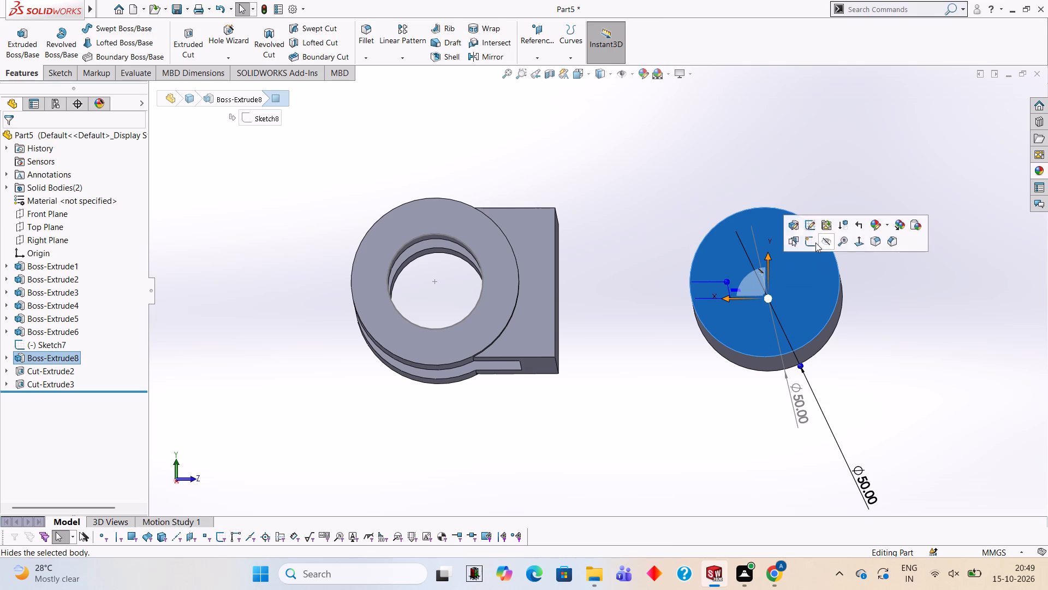
pyautogui.click(813, 243)
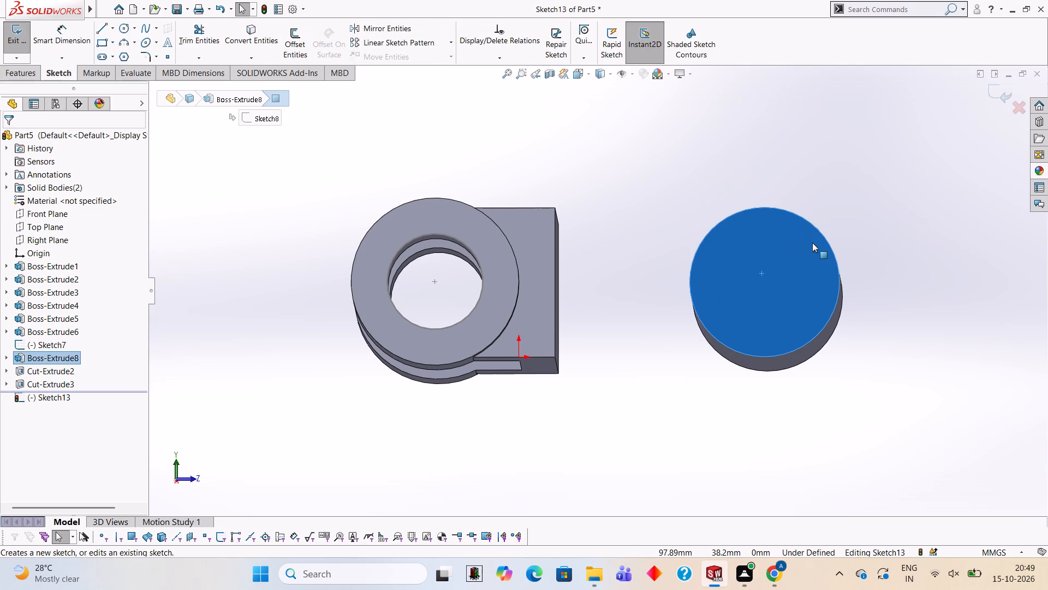
pyautogui.hotkey('ctrl', '8')
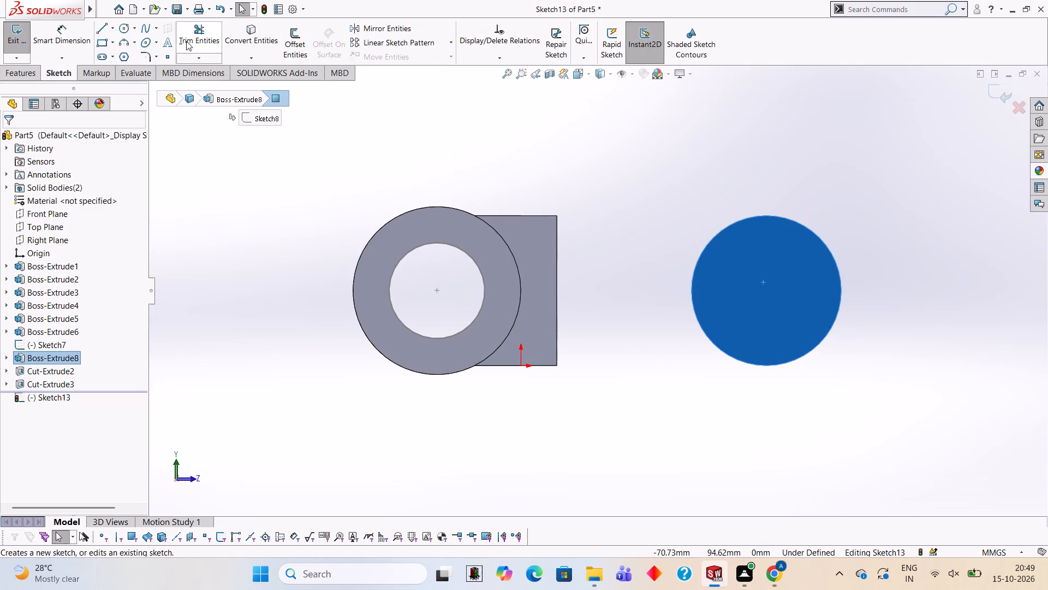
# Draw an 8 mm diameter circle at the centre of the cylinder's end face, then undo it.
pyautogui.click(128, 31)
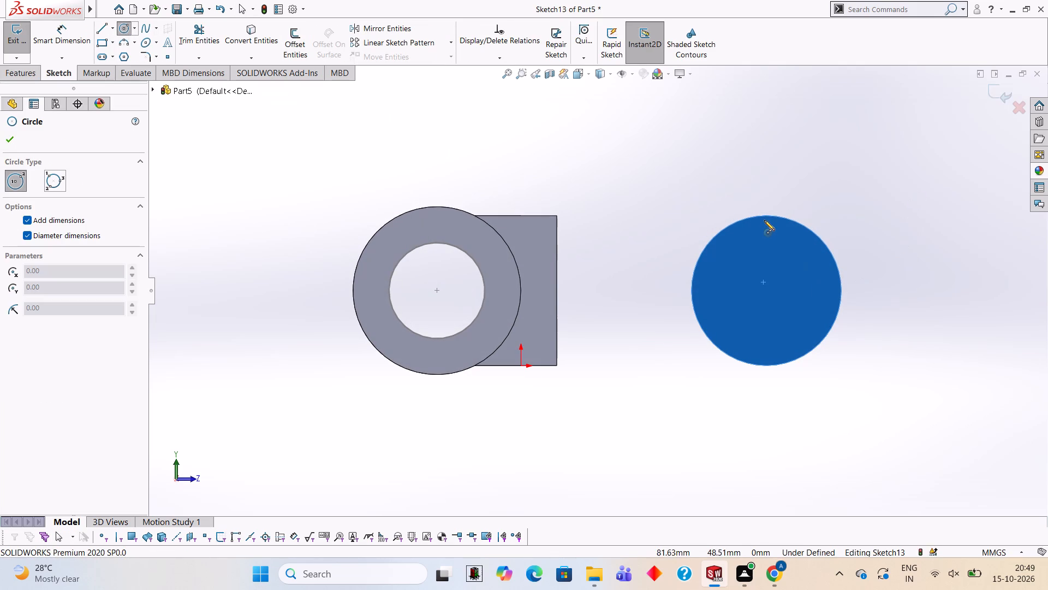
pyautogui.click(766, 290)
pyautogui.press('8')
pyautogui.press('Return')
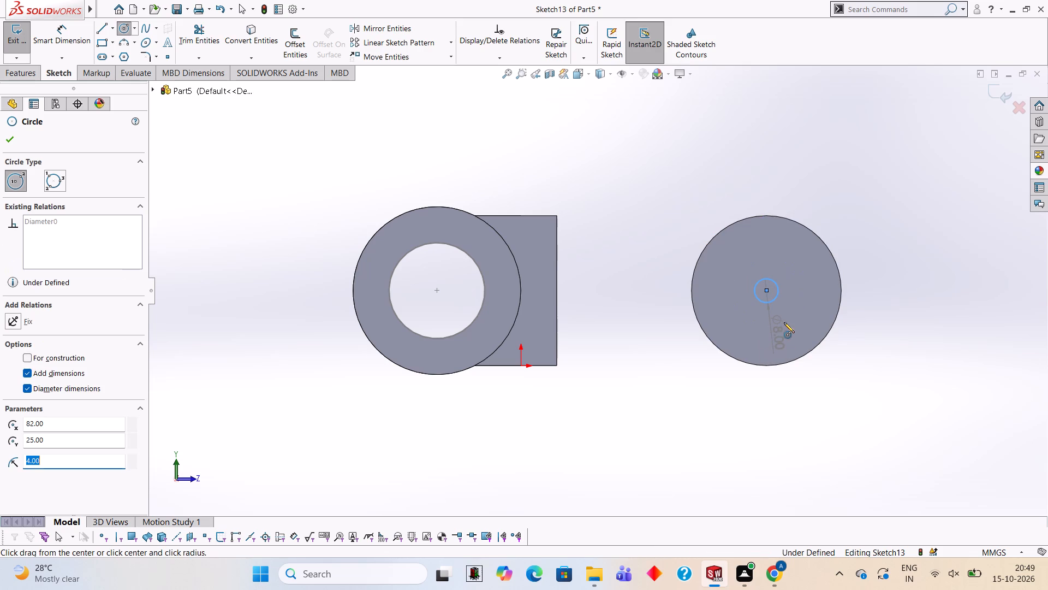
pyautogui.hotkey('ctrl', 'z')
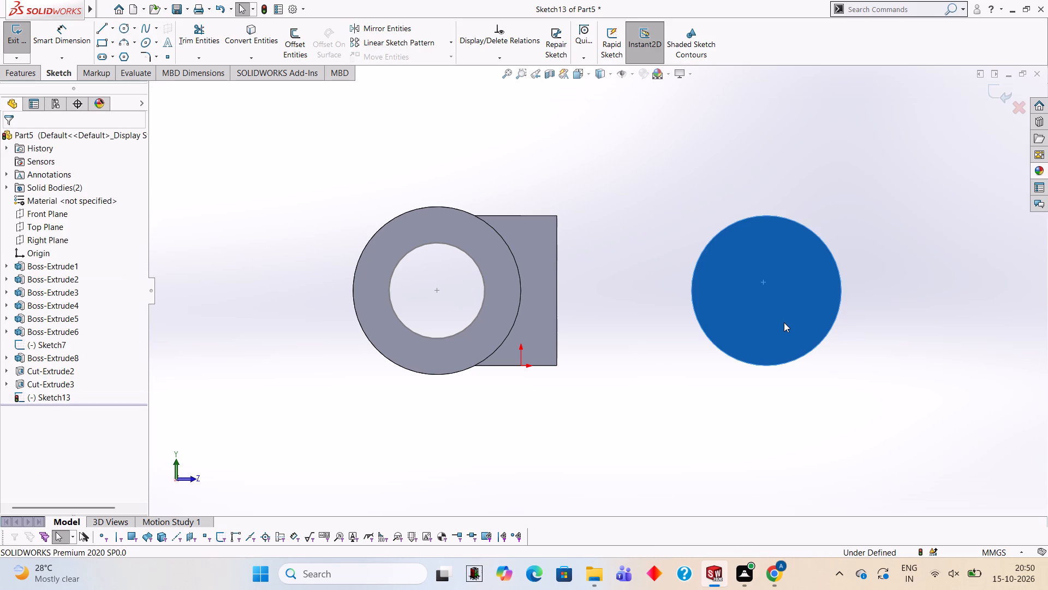
# Draw a 50 mm diameter circle centred on the cylinder's end face and make a blind extruded cut 8 mm deep from it.
pyautogui.click(123, 29)
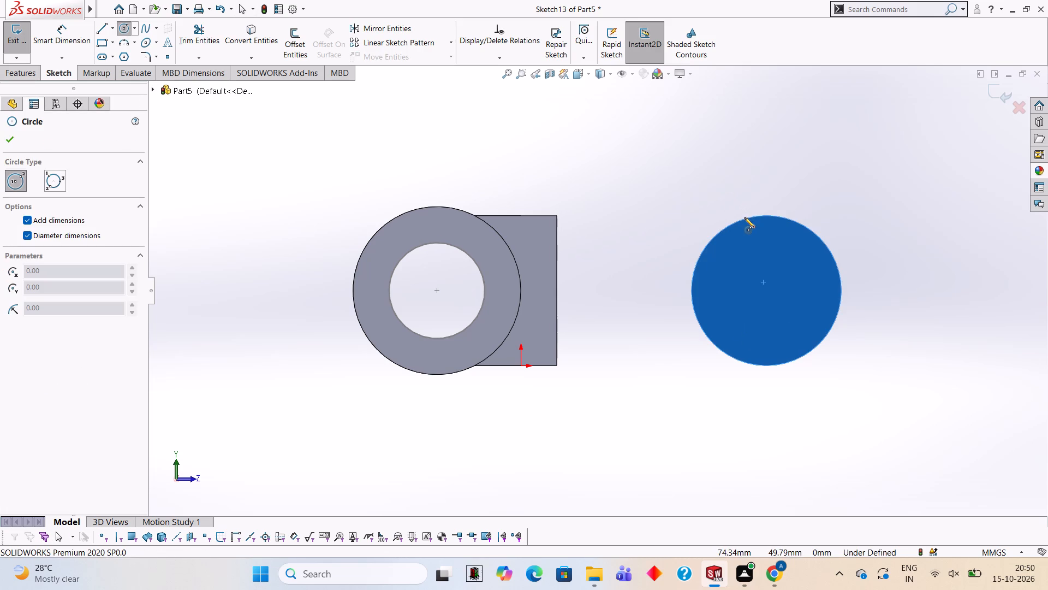
pyautogui.click(764, 291)
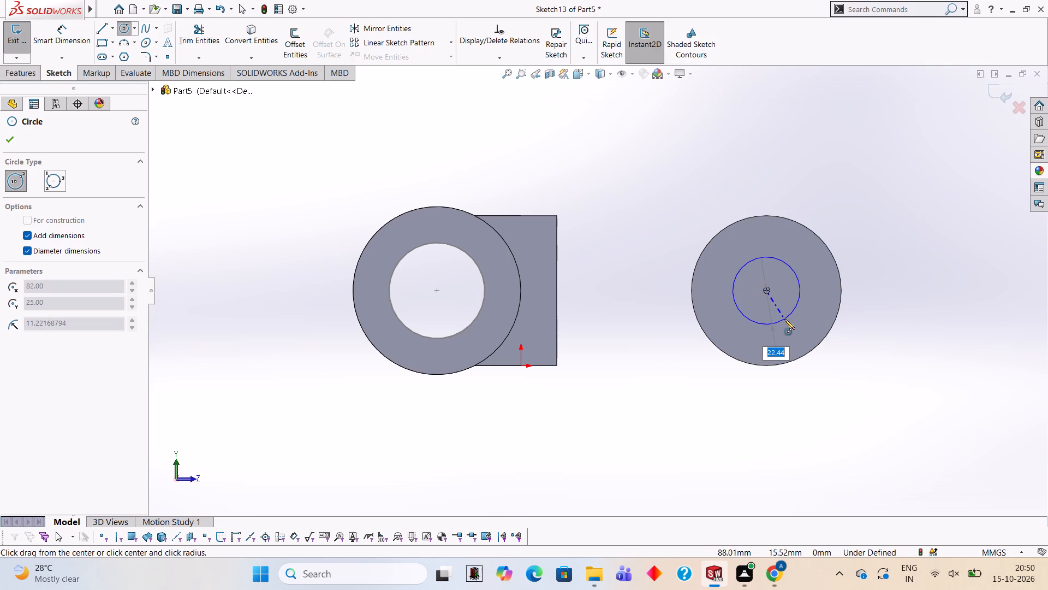
pyautogui.write('50')
pyautogui.press('Return')
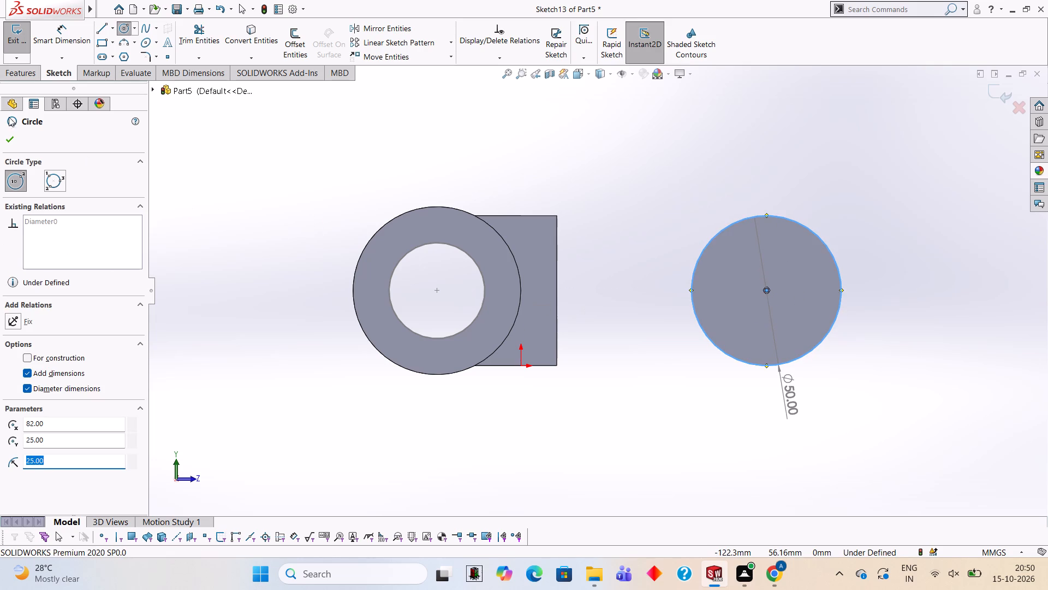
pyautogui.click(25, 76)
pyautogui.click(202, 43)
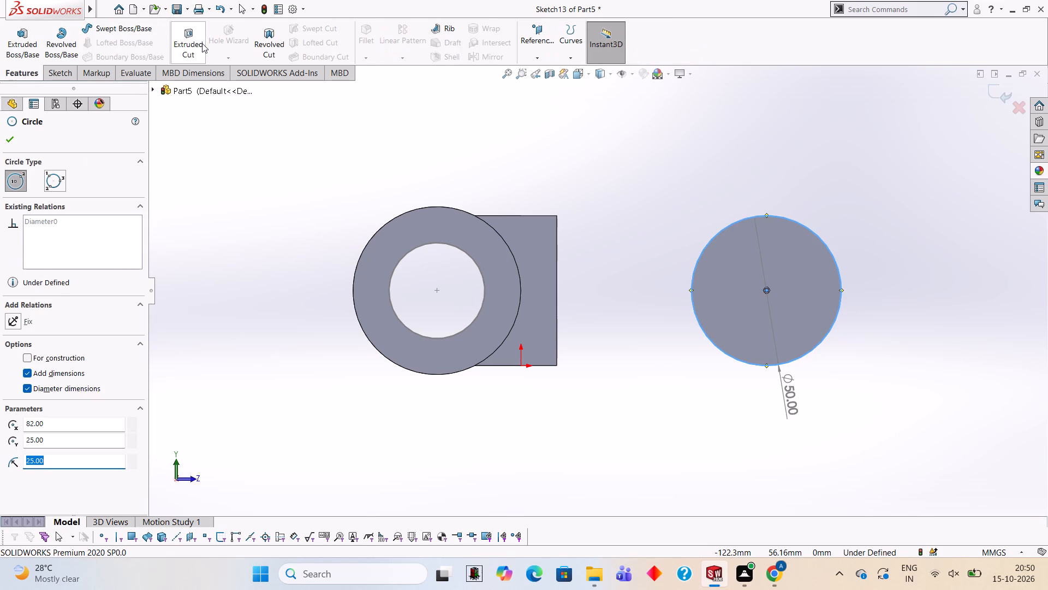
pyautogui.moveTo(529, 156); pyautogui.dragTo(533, 351, button='middle')
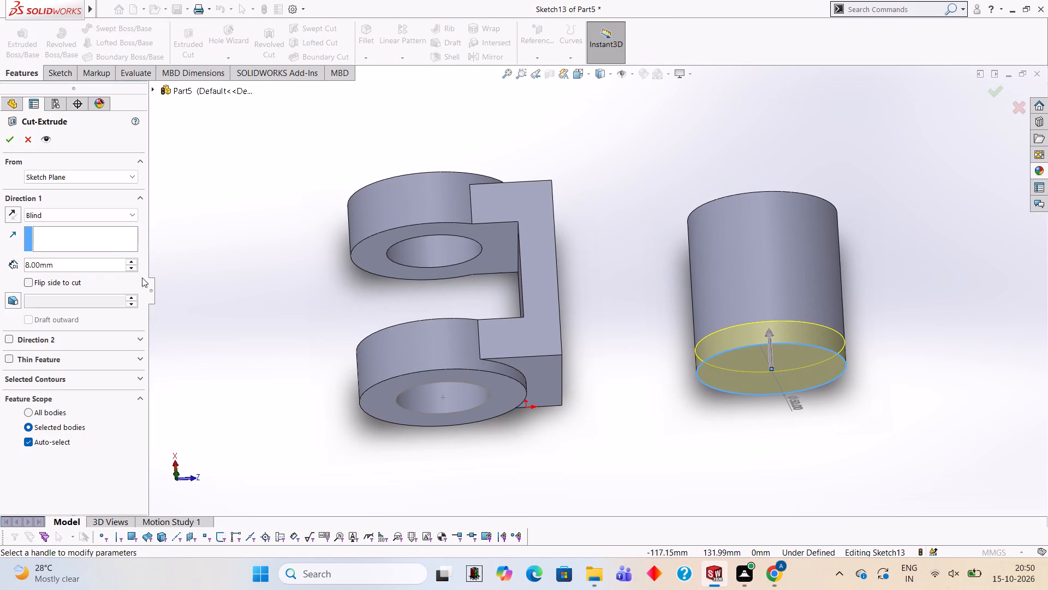
pyautogui.click(3, 137)
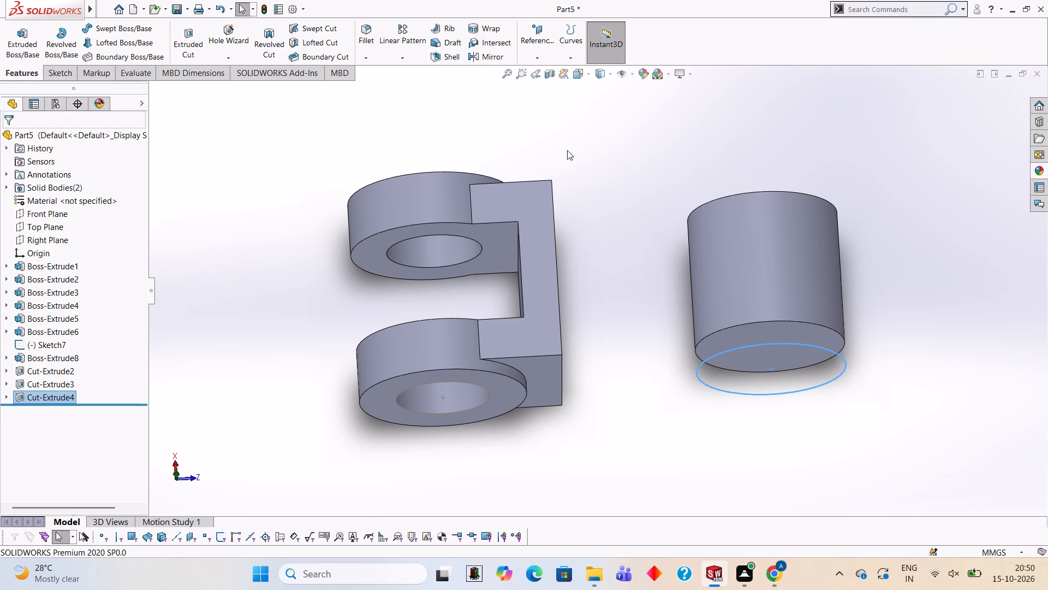
pyautogui.click(585, 143)
# Start a sketch on the cylinder's newly cut end face, viewed square-on, and draw a 25 mm diameter circle at its centre.
pyautogui.moveTo(605, 197); pyautogui.dragTo(671, 250, button='middle')
pyautogui.moveTo(765, 329); pyautogui.dragTo(770, 363, button='middle')
pyautogui.scroll(3, 742, 289)
pyautogui.moveTo(725, 263); pyautogui.dragTo(682, 269, button='middle')
pyautogui.scroll(1, 731, 327)
pyautogui.moveTo(731, 327); pyautogui.dragTo(699, 222, button='middle')
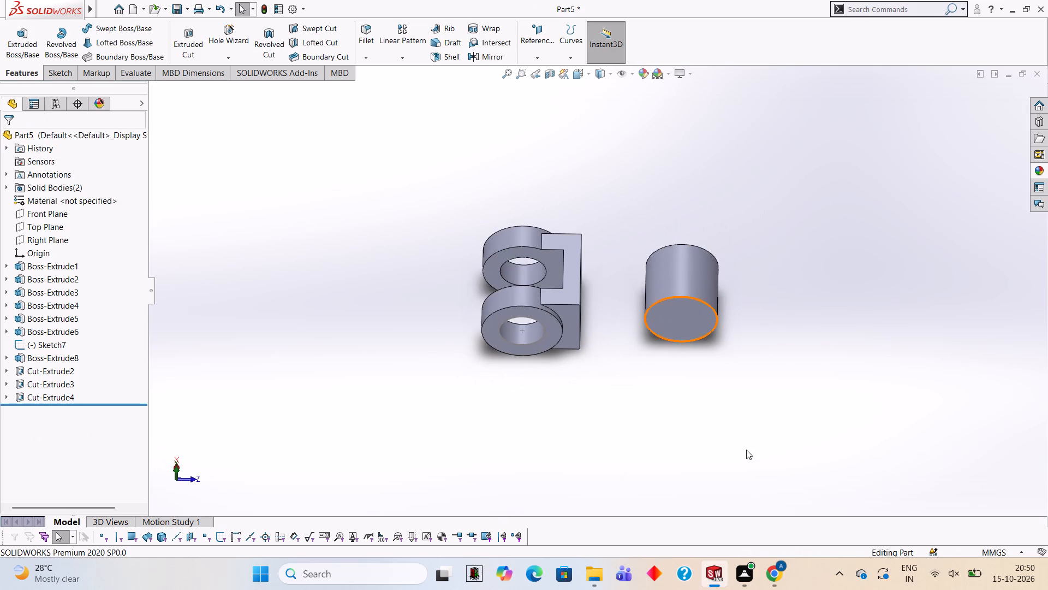
pyautogui.scroll(1, 737, 368)
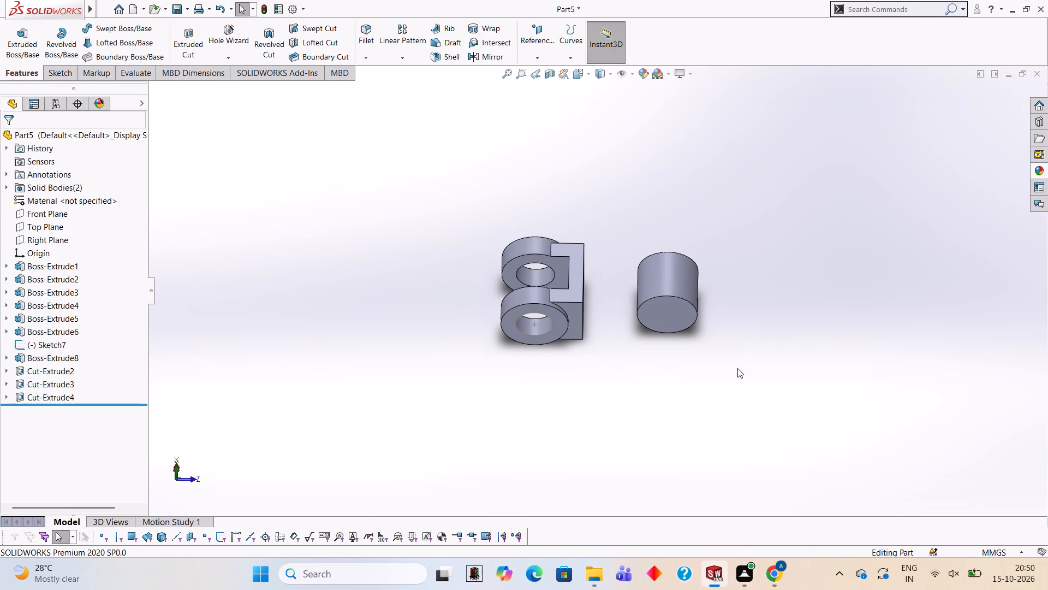
pyautogui.moveTo(755, 345); pyautogui.dragTo(743, 288, button='middle')
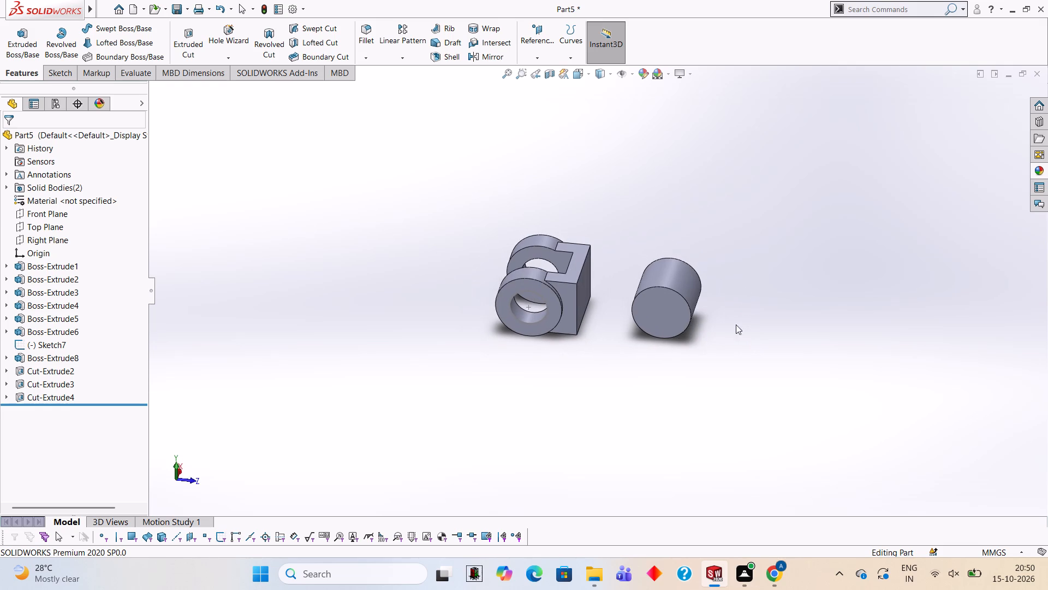
pyautogui.moveTo(744, 272); pyautogui.dragTo(736, 231, button='middle')
pyautogui.click(653, 298)
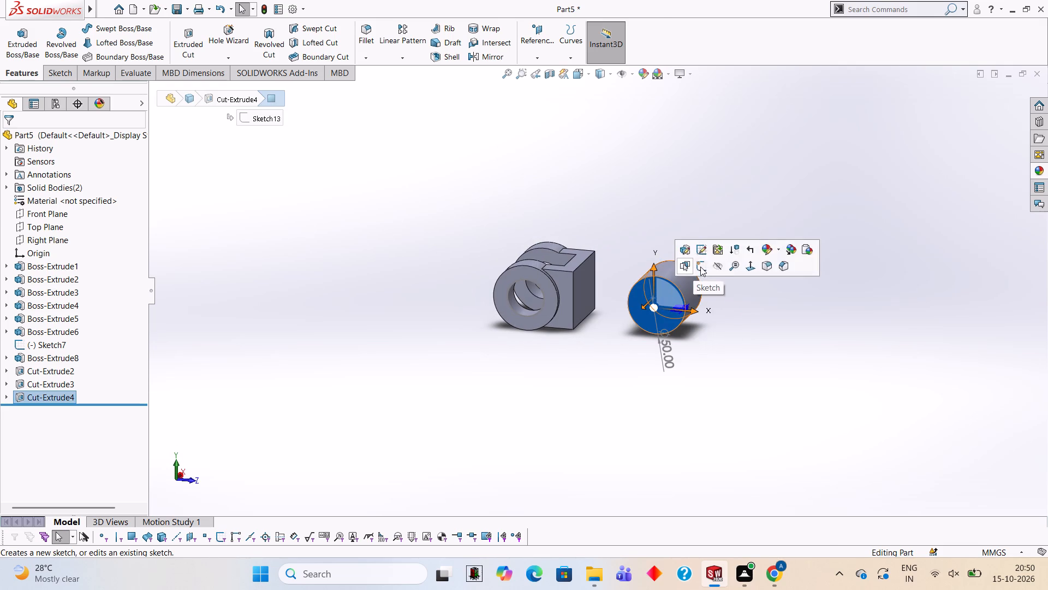
pyautogui.click(704, 262)
pyautogui.hotkey('ctrl', '8')
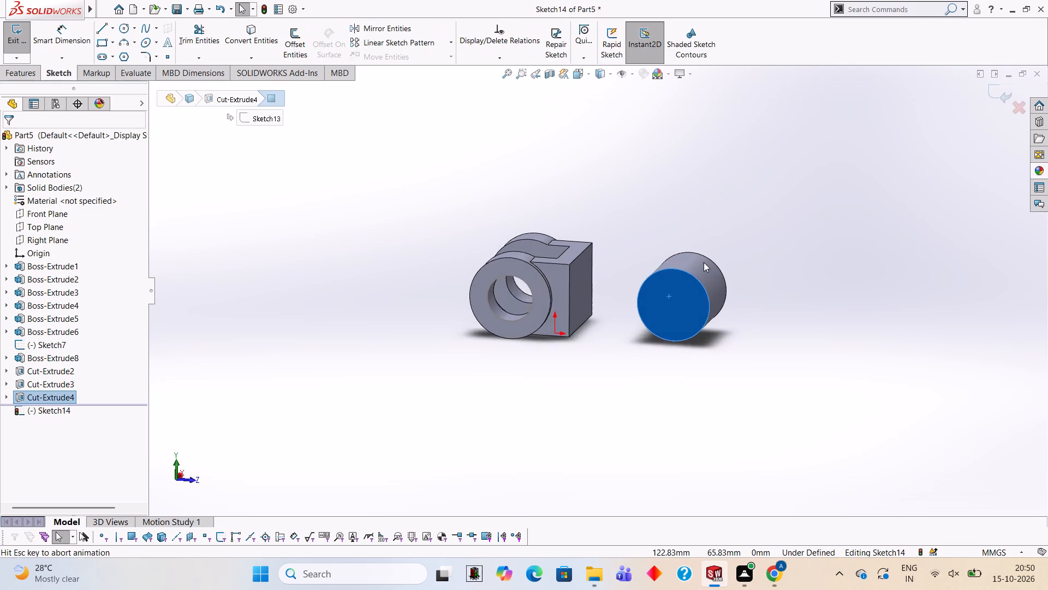
pyautogui.click(120, 26)
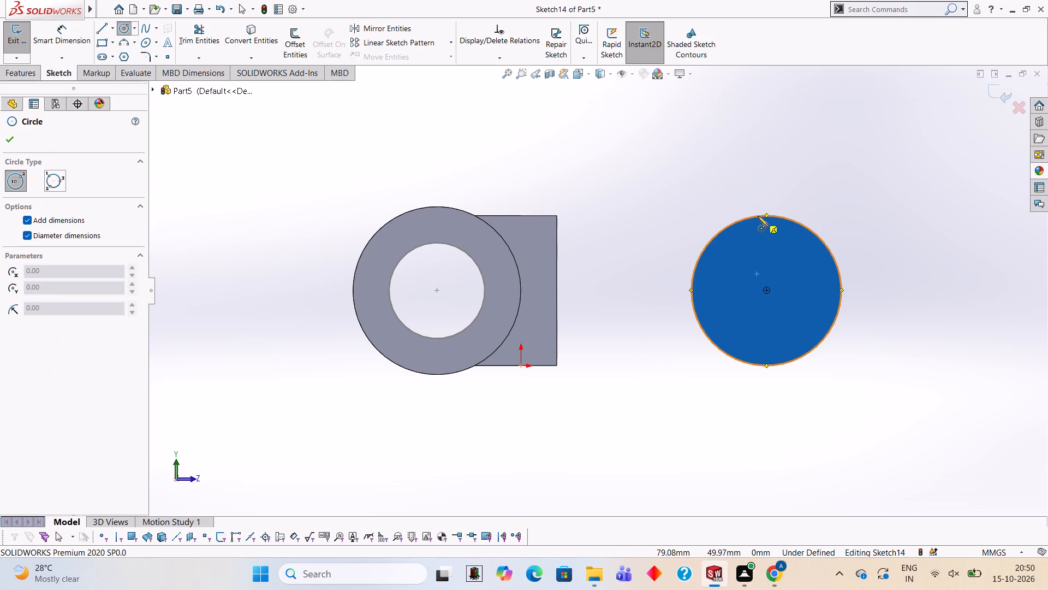
pyautogui.click(766, 290)
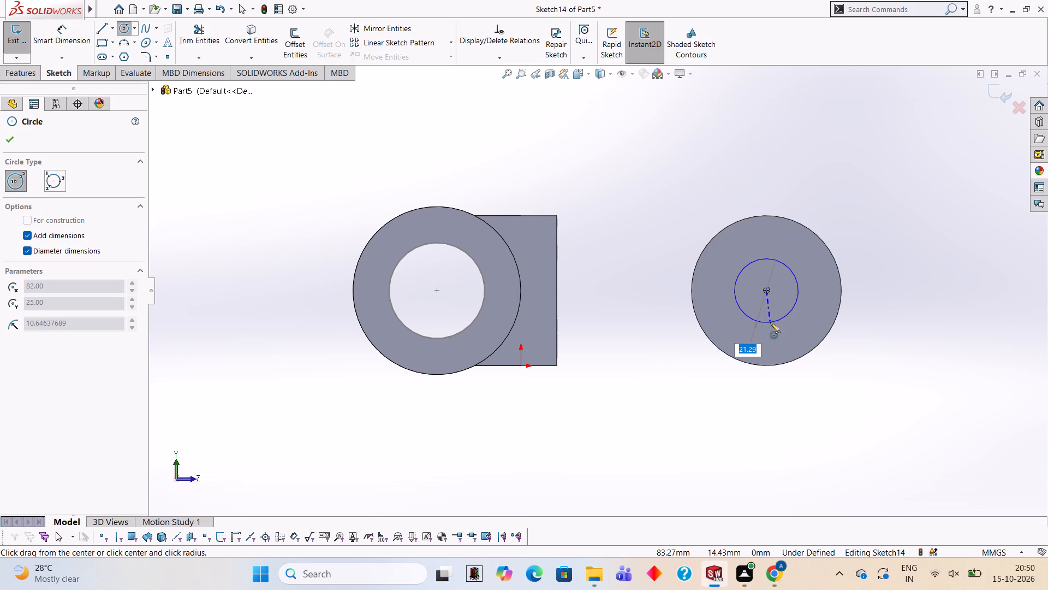
pyautogui.write('25')
pyautogui.press('Return')
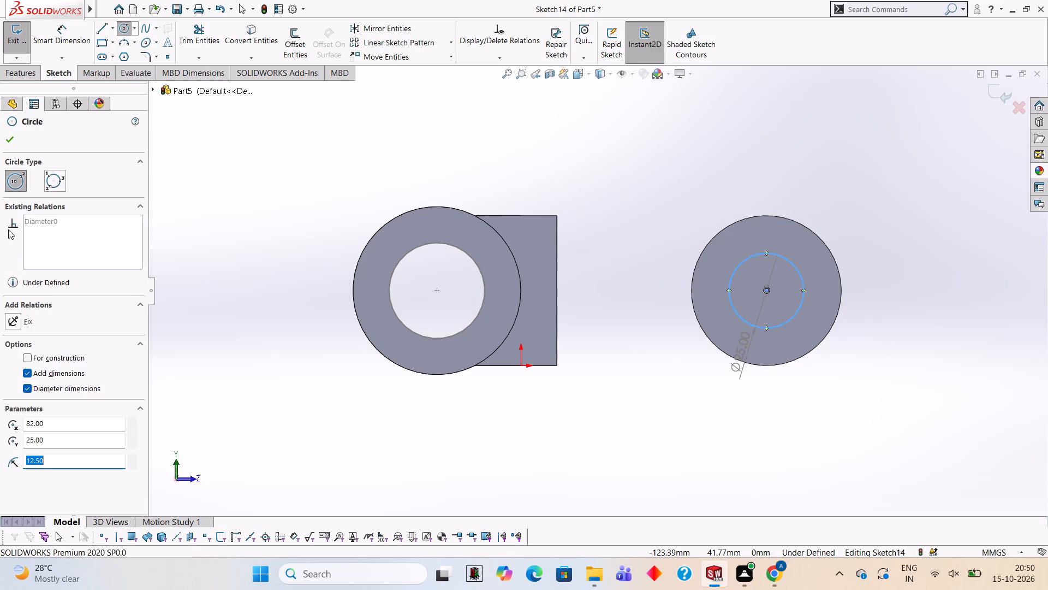
# Cut the 25 mm circle as a blind extruded cut 46 mm deep along the cylinder's axis.
pyautogui.click(15, 72)
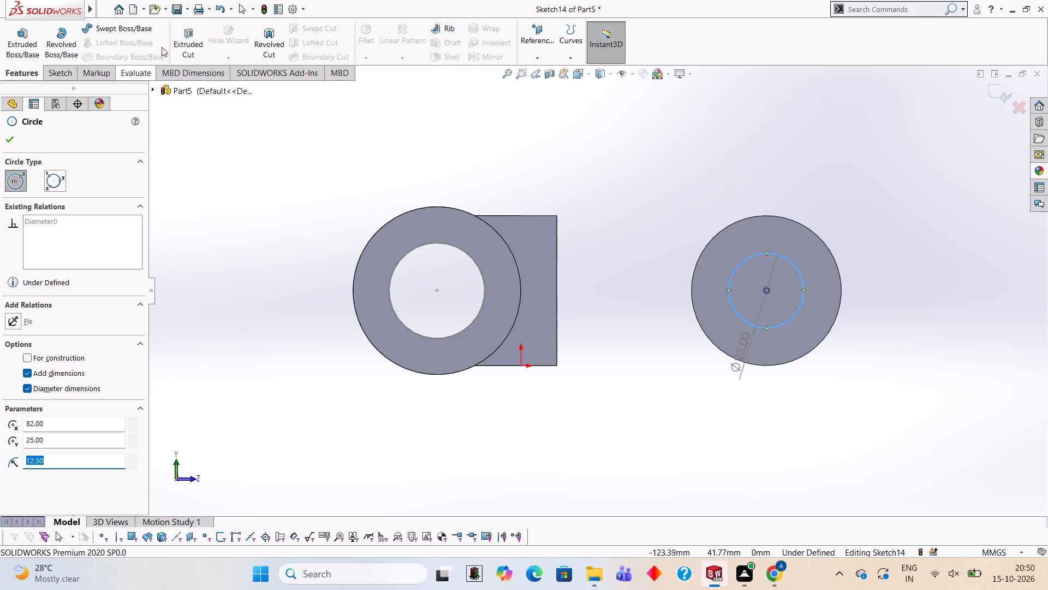
pyautogui.click(195, 42)
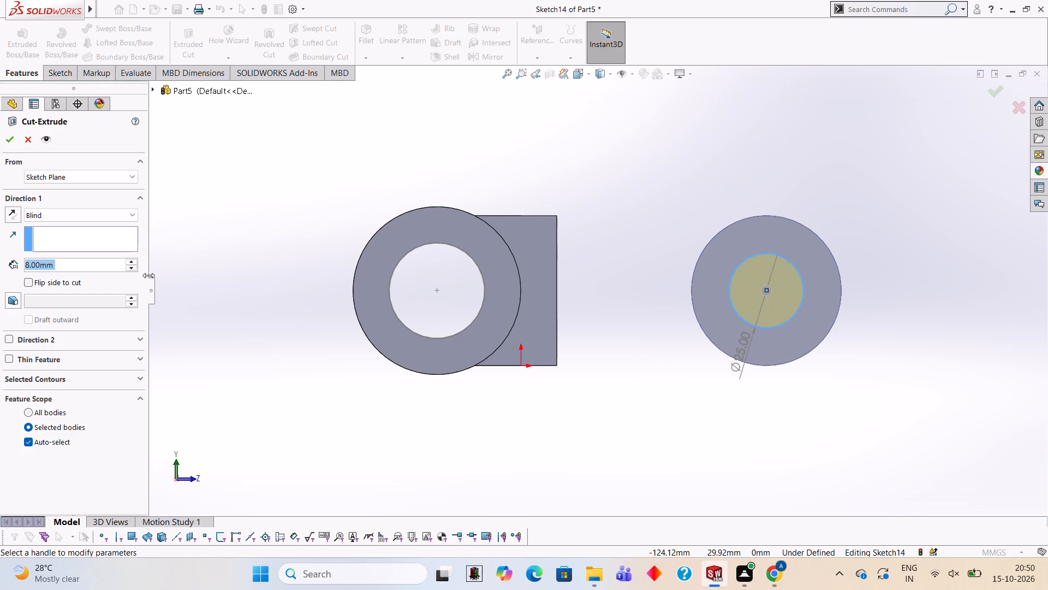
pyautogui.write('46')
pyautogui.press('Return')
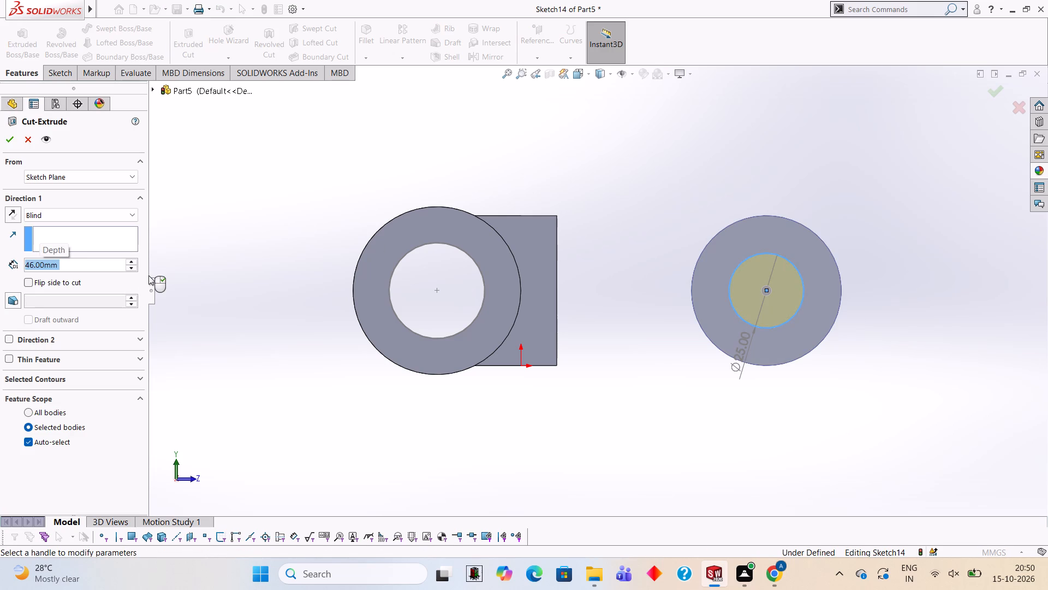
pyautogui.moveTo(528, 193); pyautogui.dragTo(548, 404, button='middle')
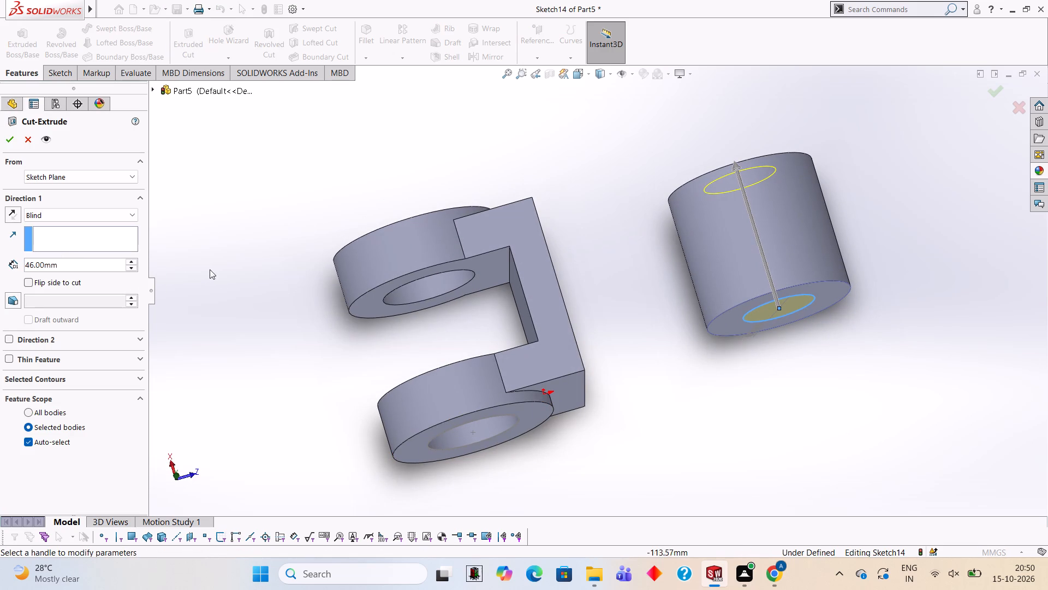
pyautogui.click(10, 137)
pyautogui.click(458, 146)
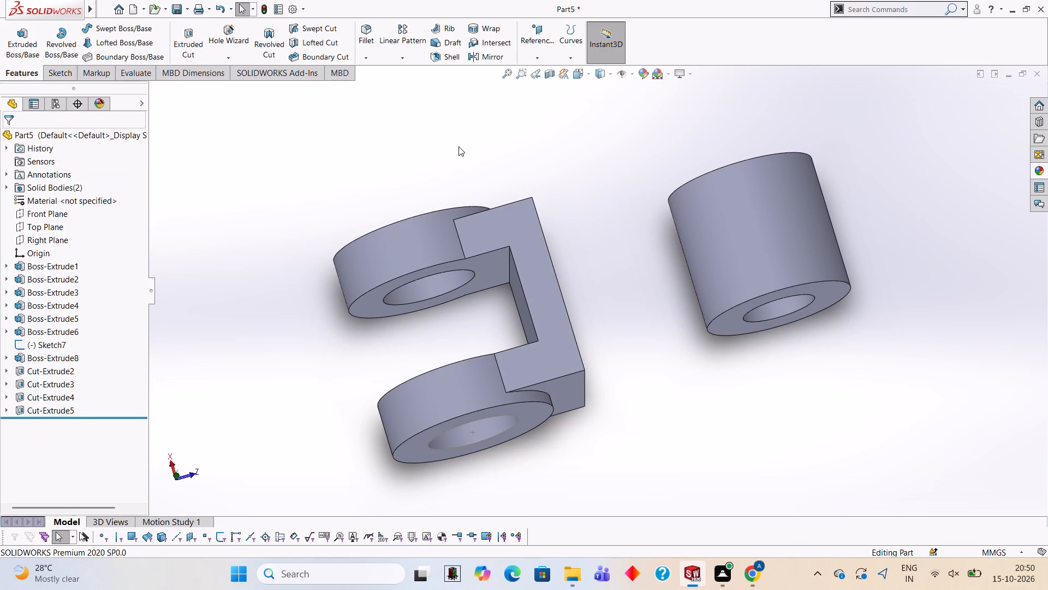
# Examine the bored cylinder and the clevis block from several angles.
pyautogui.moveTo(741, 337); pyautogui.dragTo(694, 179, button='middle')
pyautogui.scroll(3, 709, 250)
pyautogui.scroll(-1, 711, 263)
pyautogui.moveTo(741, 319); pyautogui.dragTo(764, 235, button='middle')
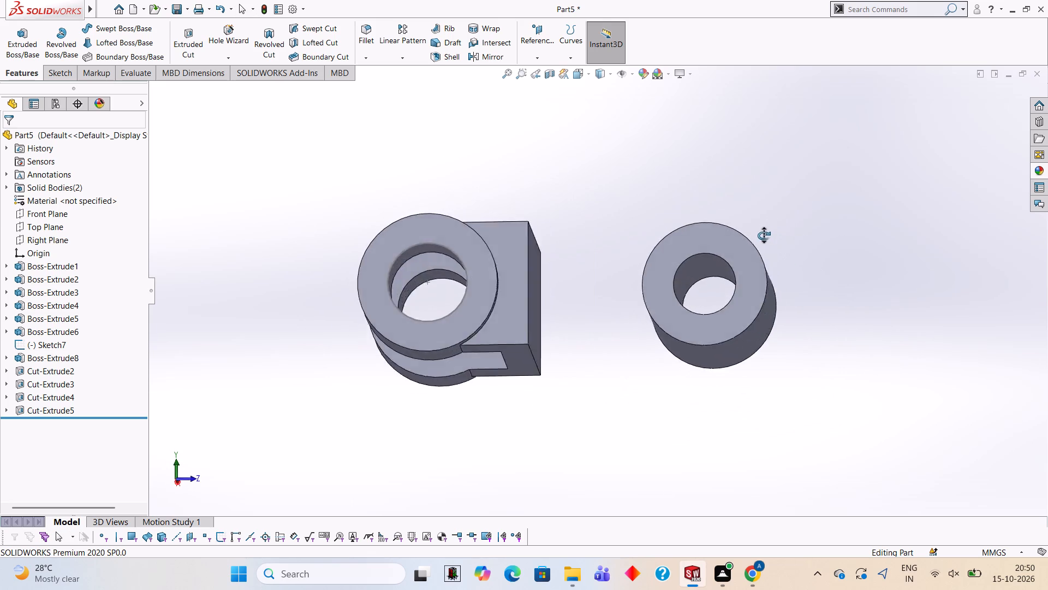
pyautogui.moveTo(764, 235); pyautogui.dragTo(769, 264, button='middle')
pyautogui.scroll(1, 822, 265)
pyautogui.moveTo(742, 225); pyautogui.dragTo(730, 410, button='middle')
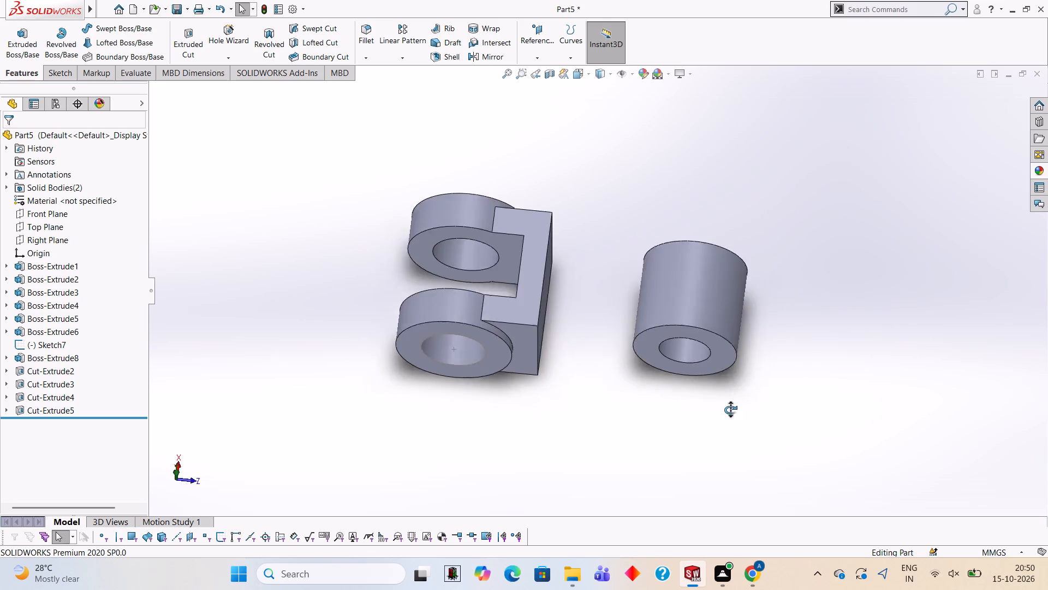
pyautogui.moveTo(730, 410); pyautogui.dragTo(716, 366, button='middle')
pyautogui.scroll(1, 659, 294)
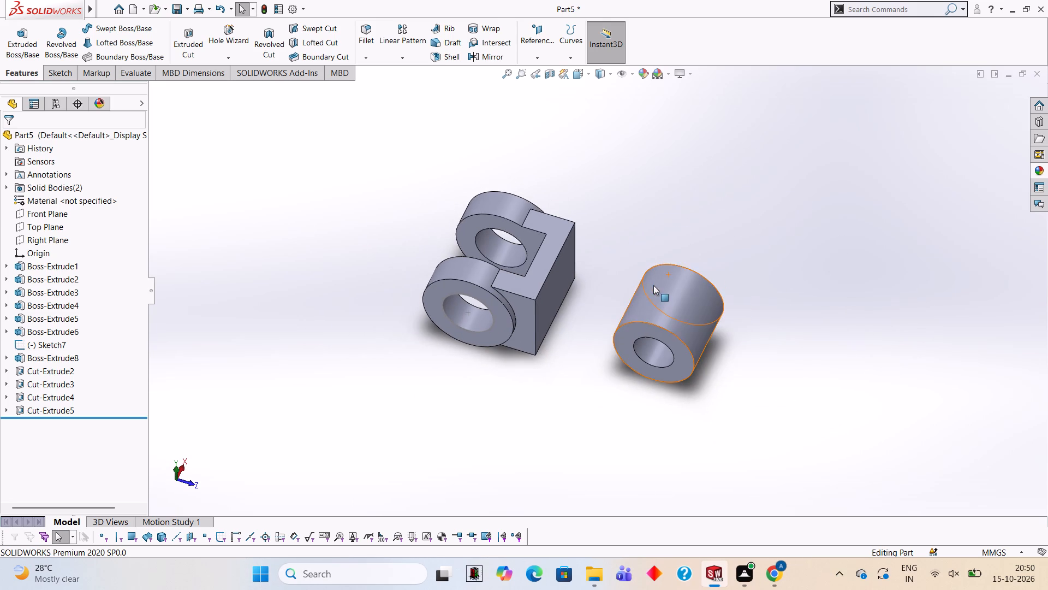
pyautogui.scroll(-2, 520, 251)
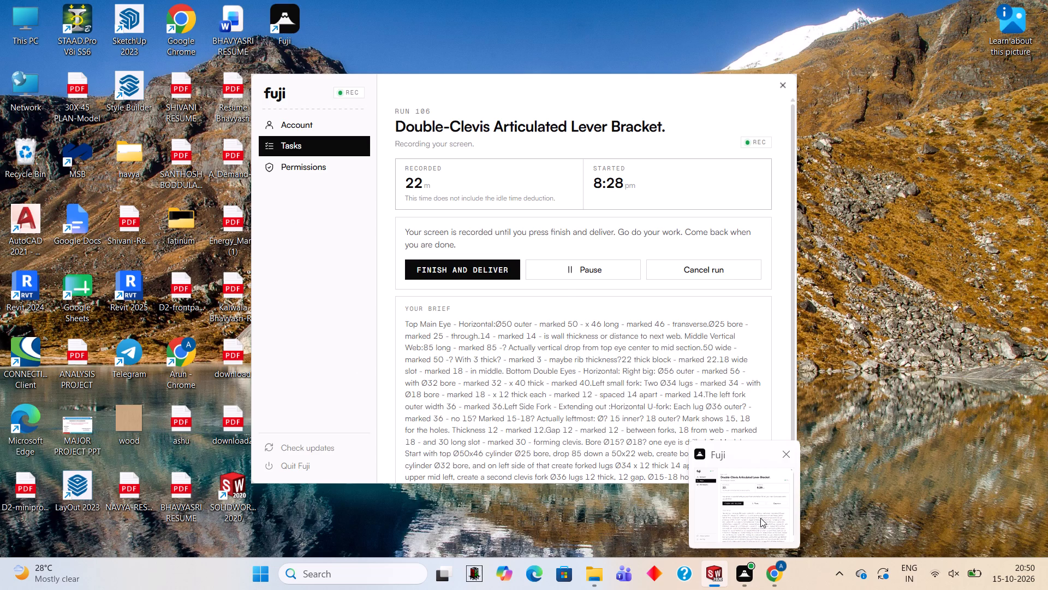
pyautogui.scroll(1, 614, 251)
pyautogui.scroll(-1, 585, 251)
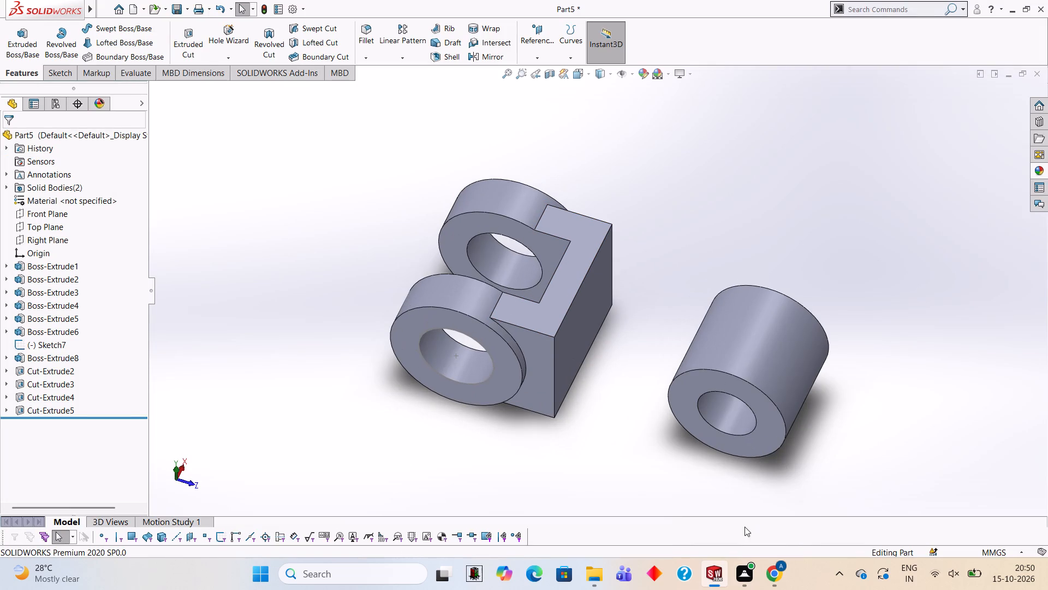
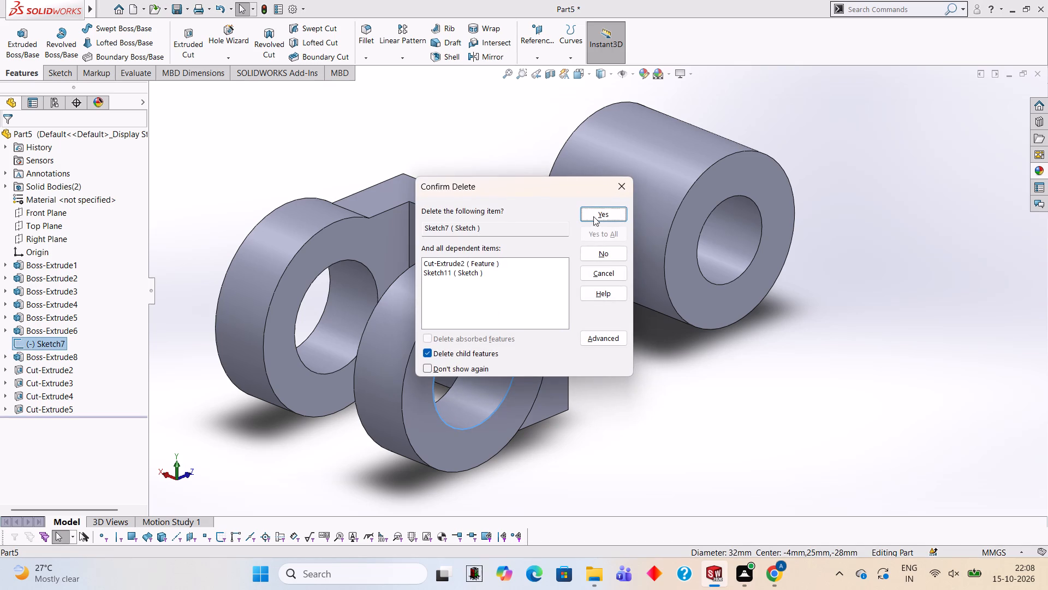
# Delete Sketch7 together with its dependent Cut-Extrude2 and Sketch11.
pyautogui.click(604, 213)
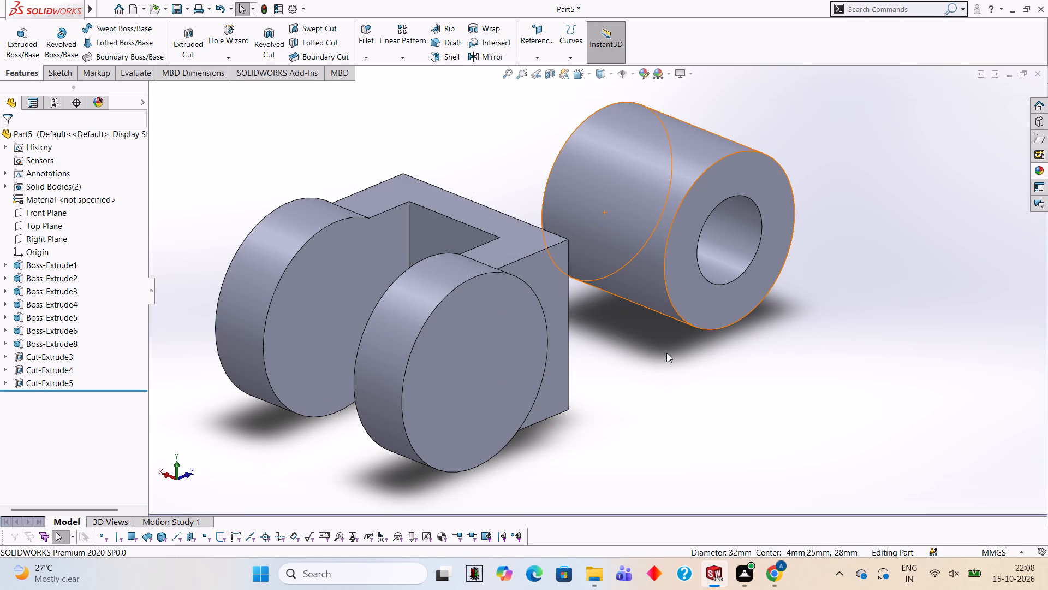
# Start a sketch on the outer face of a clevis arm, viewed square-on, and draw a 32 mm diameter circle at its centre.
pyautogui.moveTo(555, 322); pyautogui.dragTo(730, 255, button='middle')
pyautogui.click(736, 257)
pyautogui.click(782, 222)
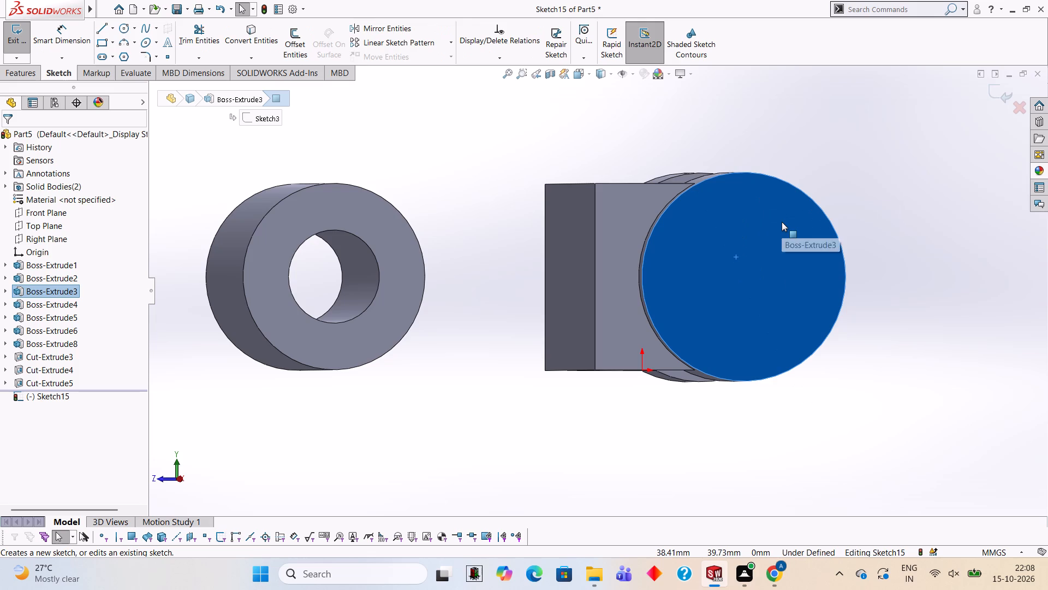
pyautogui.hotkey('ctrl', '8')
pyautogui.scroll(-3, 833, 252)
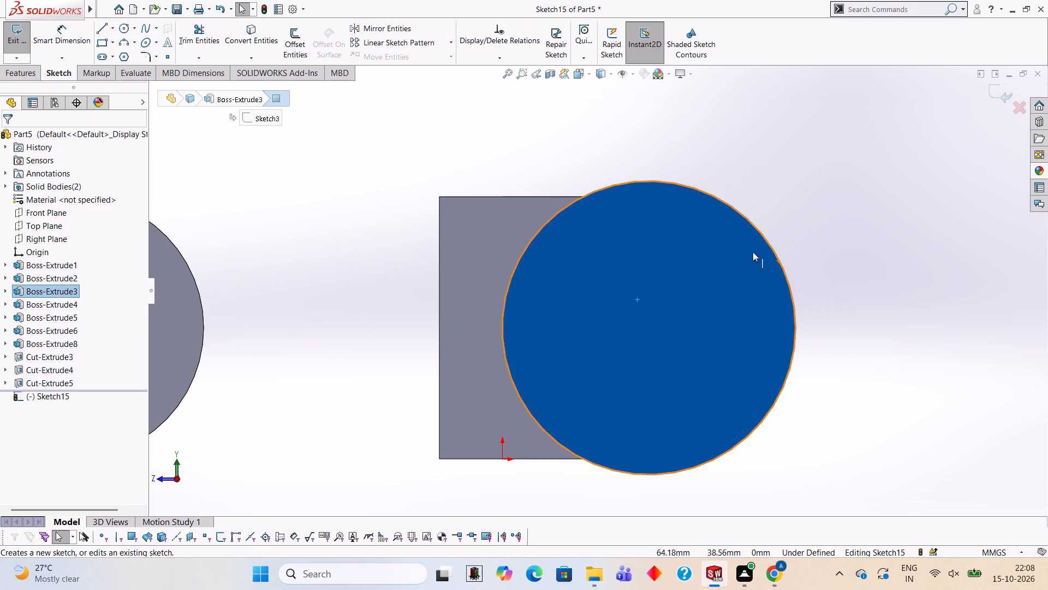
pyautogui.click(122, 29)
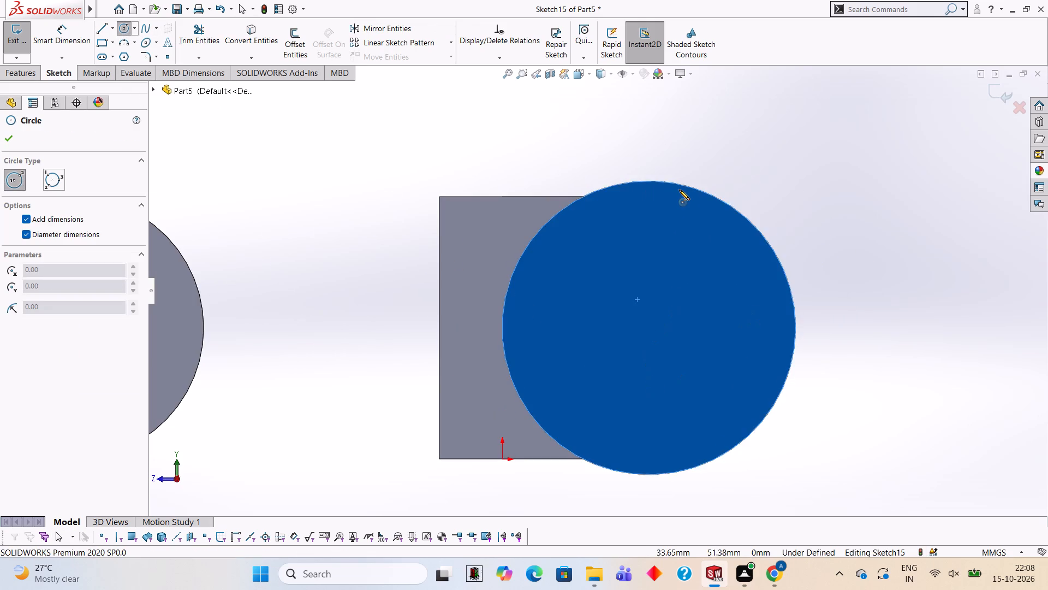
pyautogui.click(647, 328)
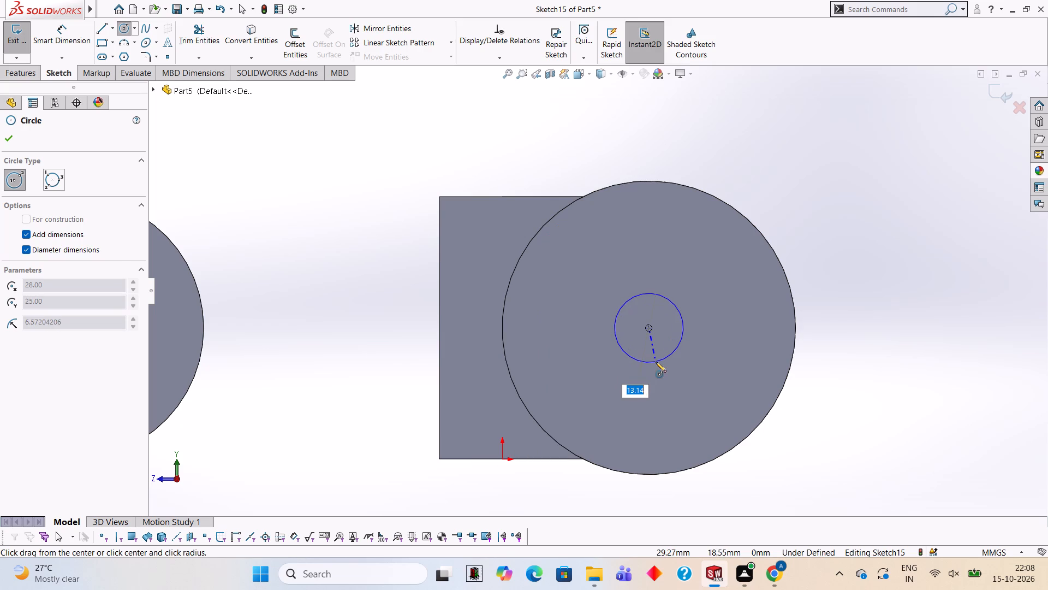
pyautogui.write('32')
pyautogui.press('Return')
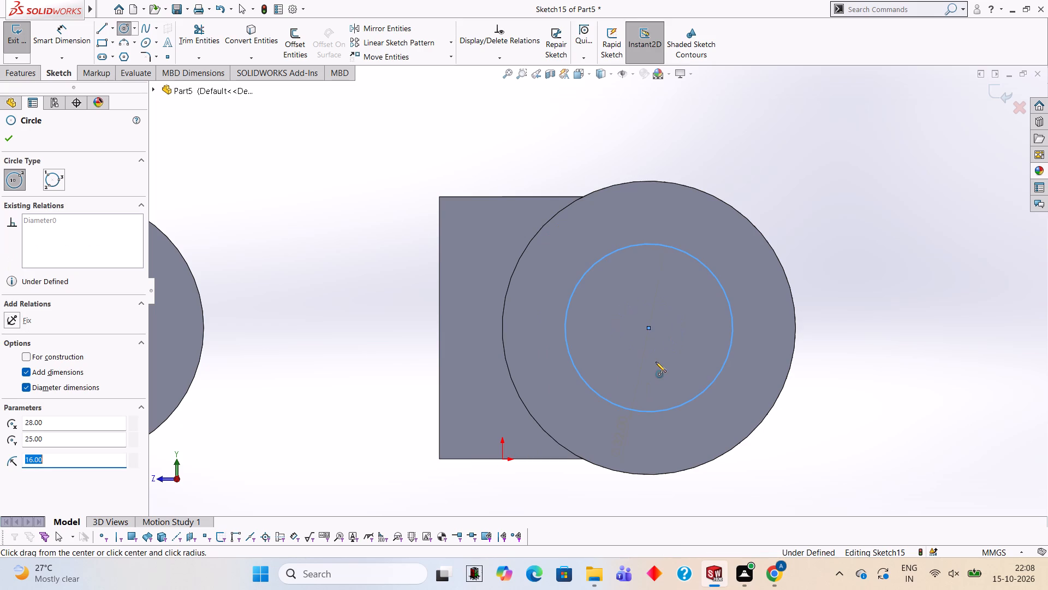
# Cut the 32 mm circle as a blind extruded cut 80 mm deep through both clevis arms.
pyautogui.scroll(2, 832, 266)
pyautogui.moveTo(817, 280); pyautogui.dragTo(737, 383, button='middle')
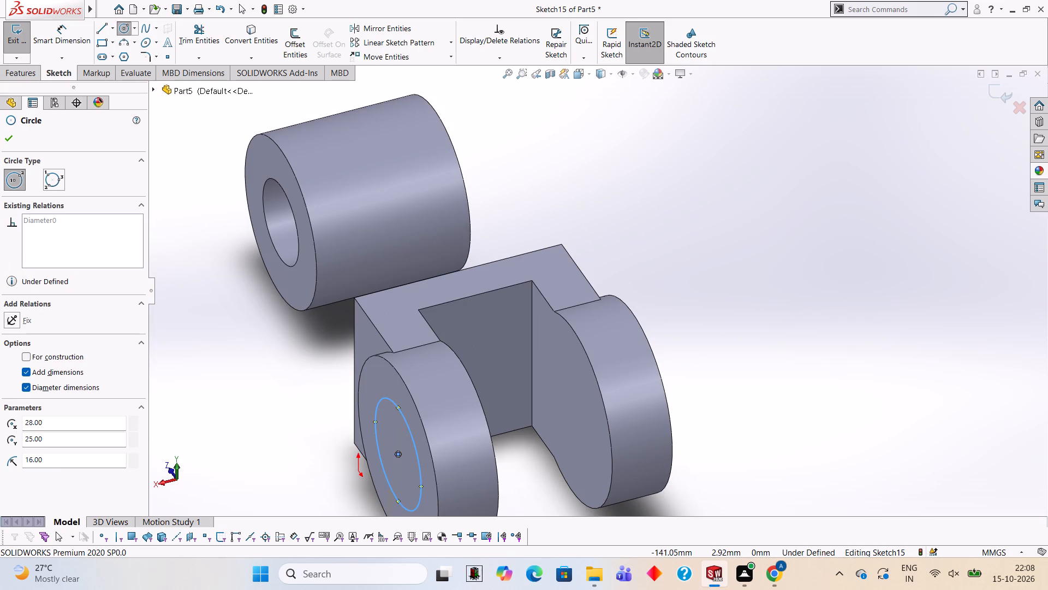
pyautogui.click(25, 76)
pyautogui.click(193, 33)
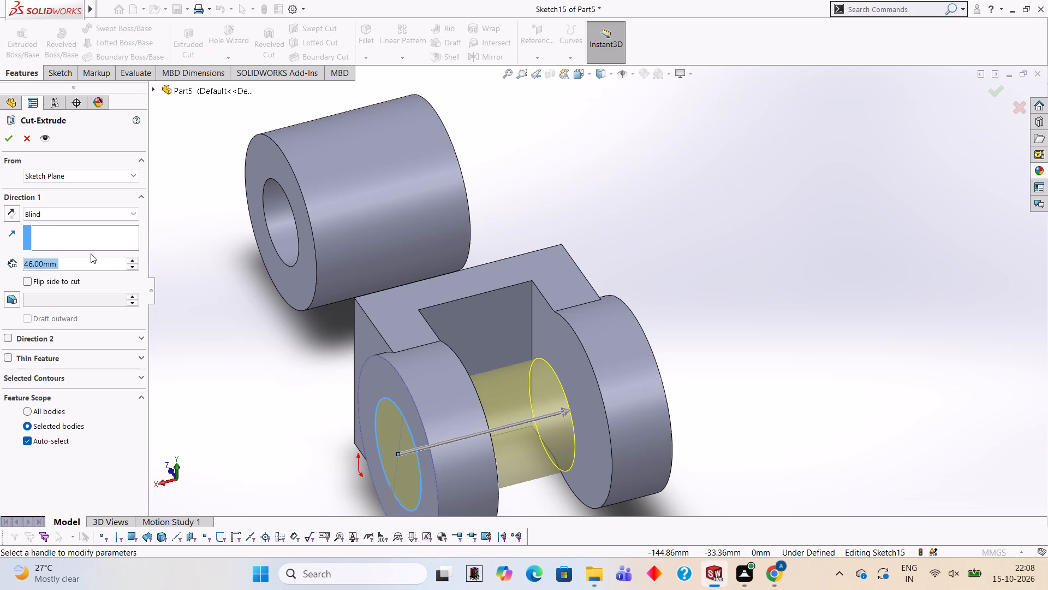
pyautogui.write('80')
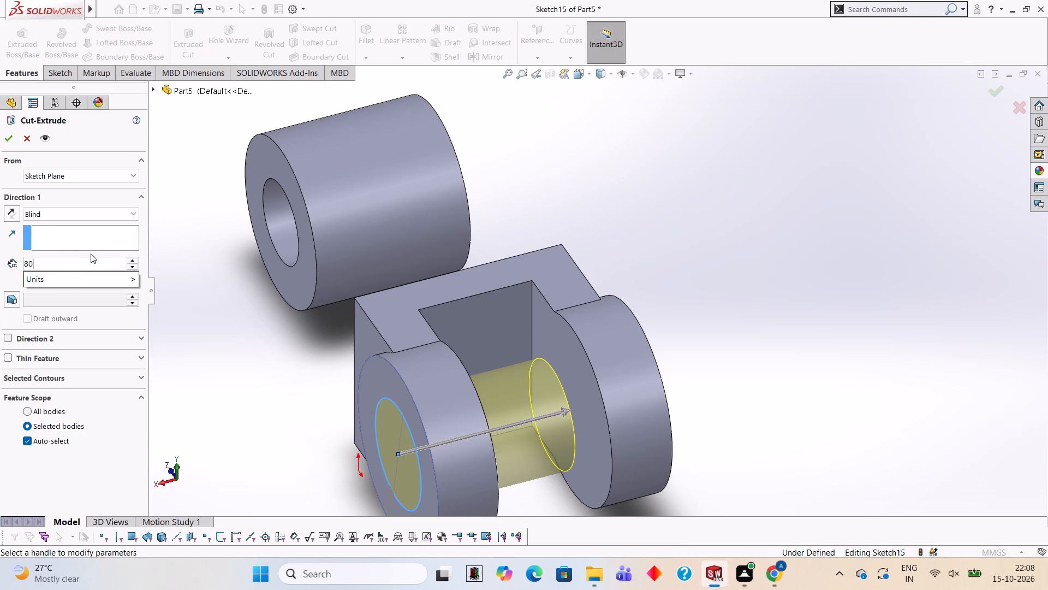
pyautogui.press('Return')
pyautogui.click(5, 137)
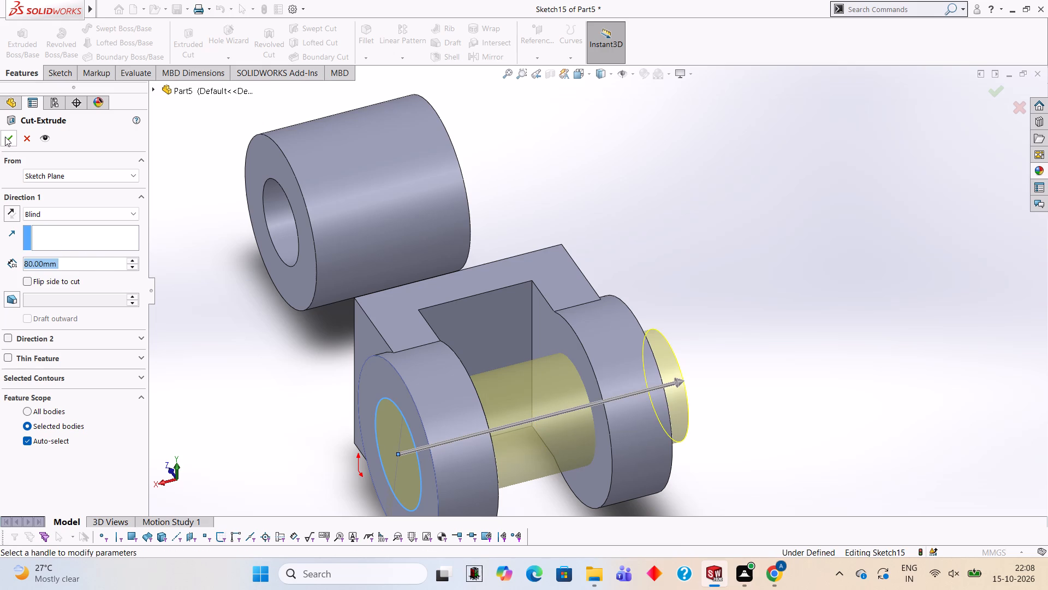
pyautogui.click(578, 182)
# Examine the bored clevis arms and the separate cylinder from several angles.
pyautogui.scroll(1, 577, 182)
pyautogui.moveTo(634, 239); pyautogui.dragTo(717, 258, button='middle')
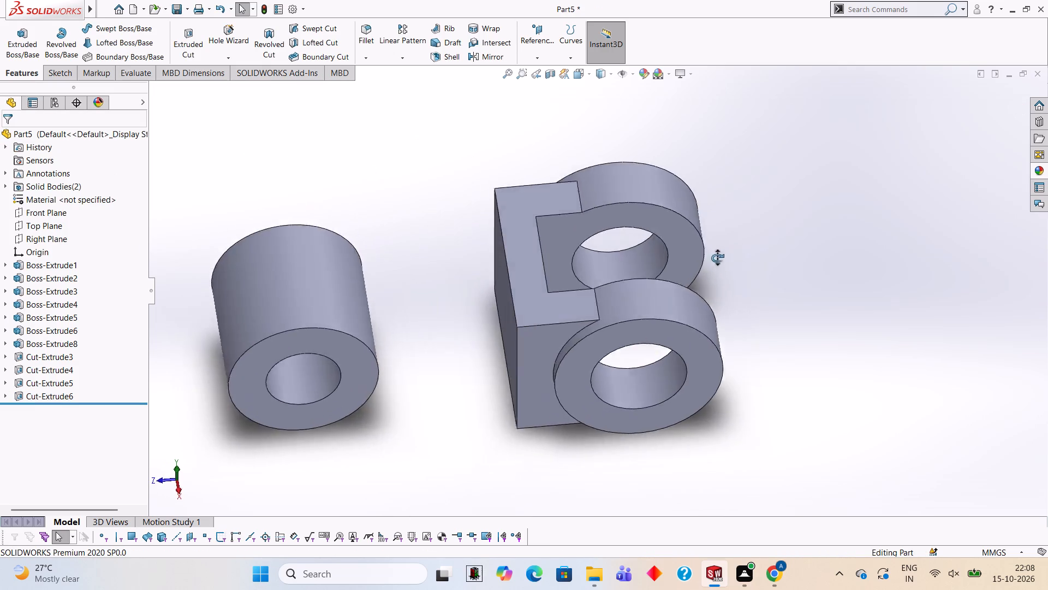
pyautogui.moveTo(717, 258); pyautogui.dragTo(675, 203, button='middle')
pyautogui.scroll(2, 682, 247)
pyautogui.moveTo(769, 355); pyautogui.dragTo(772, 270, button='middle')
pyautogui.scroll(1, 772, 270)
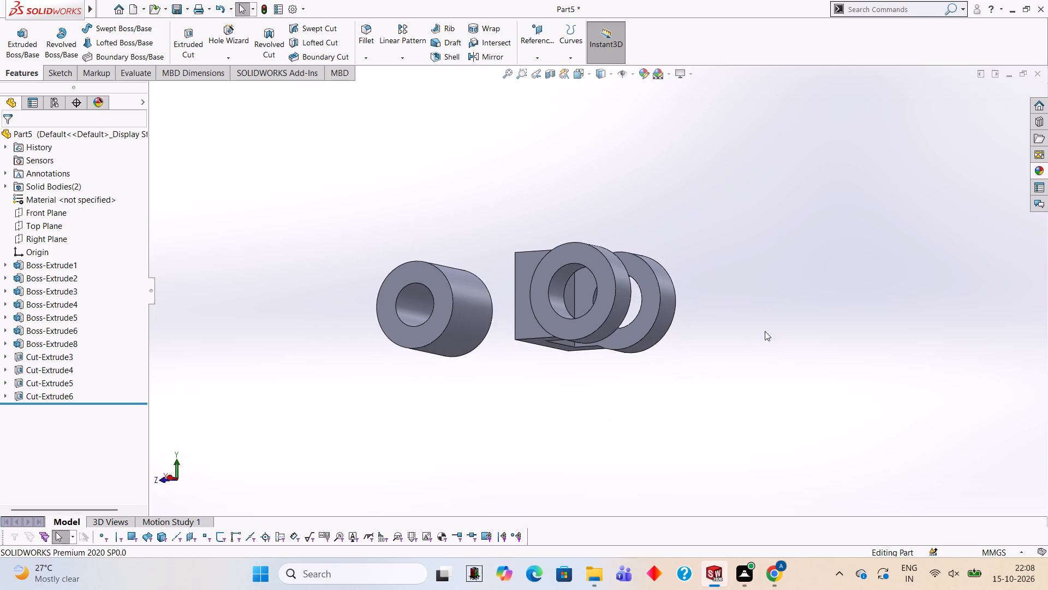
pyautogui.moveTo(755, 366); pyautogui.dragTo(807, 430, button='middle')
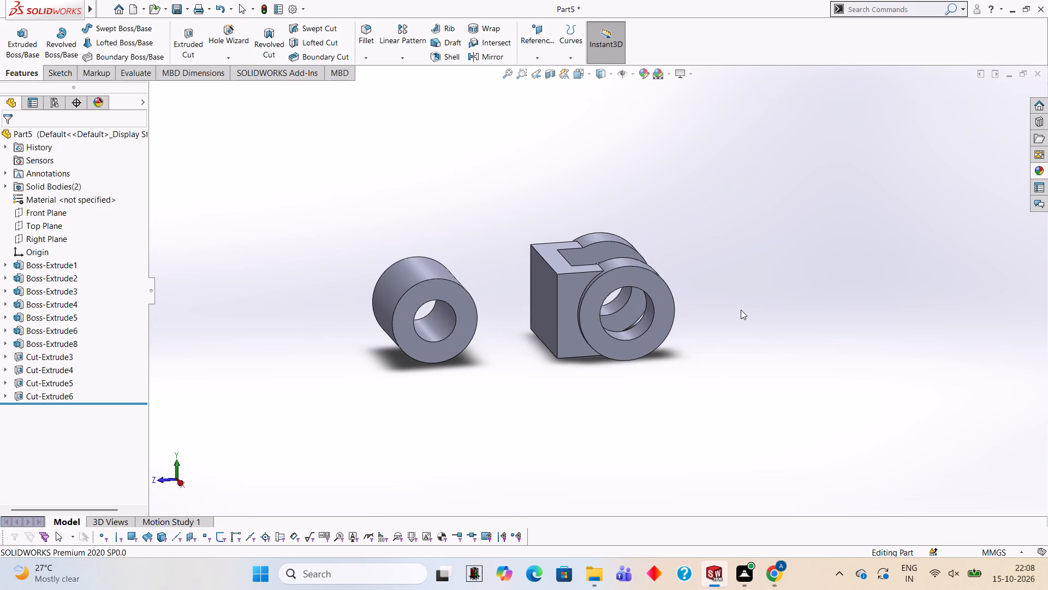
pyautogui.moveTo(610, 284); pyautogui.dragTo(640, 370, button='middle')
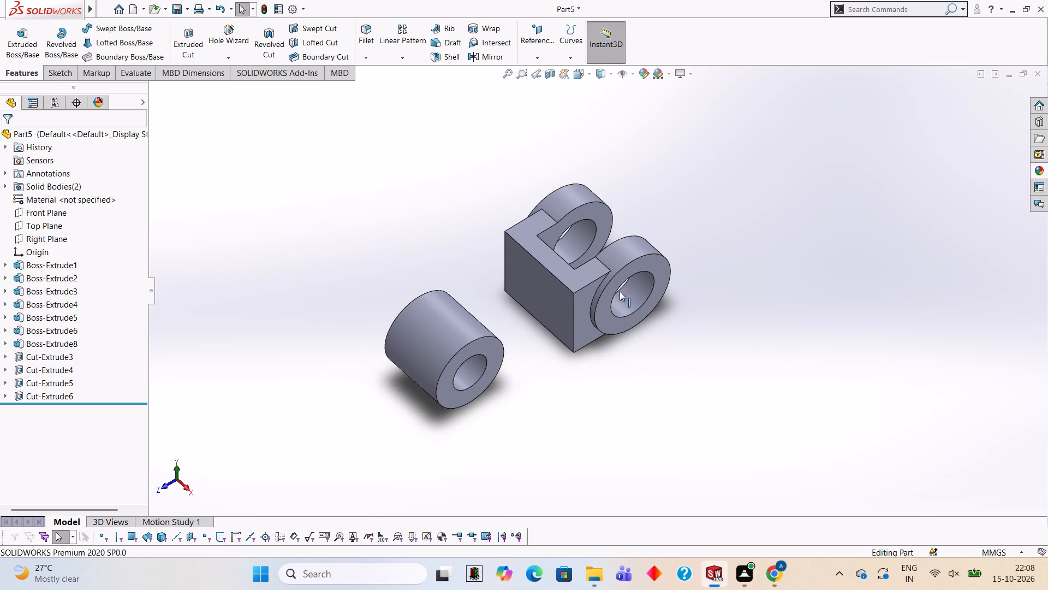
pyautogui.moveTo(620, 291); pyautogui.dragTo(683, 328, button='middle')
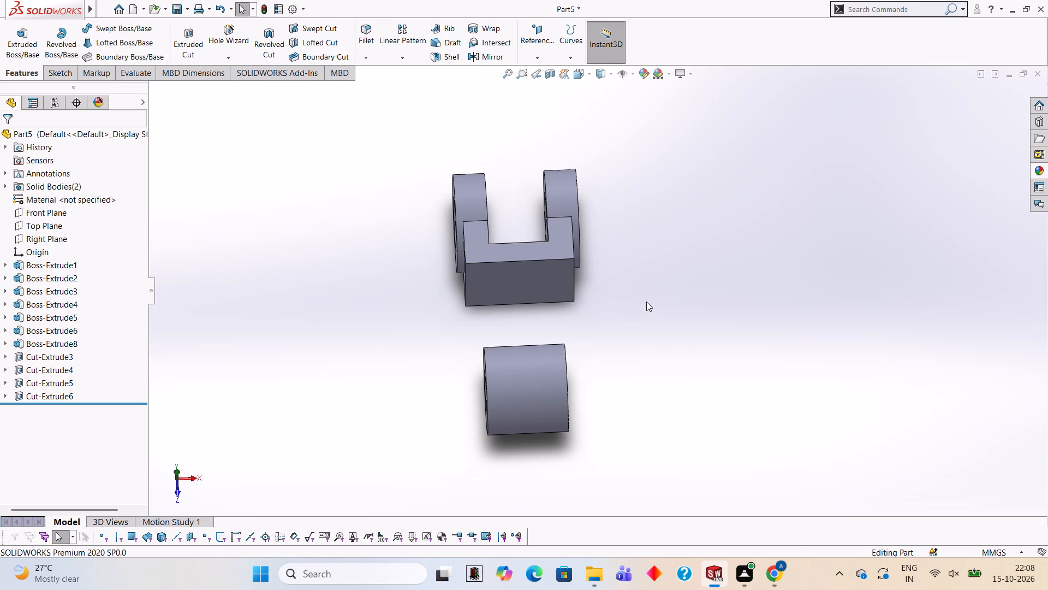
pyautogui.moveTo(722, 264); pyautogui.dragTo(636, 225, button='middle')
pyautogui.moveTo(684, 331); pyautogui.dragTo(638, 233, button='middle')
# Sketch on the clevis block's side face, drawing a 9 mm line up from the rear edge's midpoint and an 18 mm line back down.
pyautogui.click(545, 281)
pyautogui.click(596, 250)
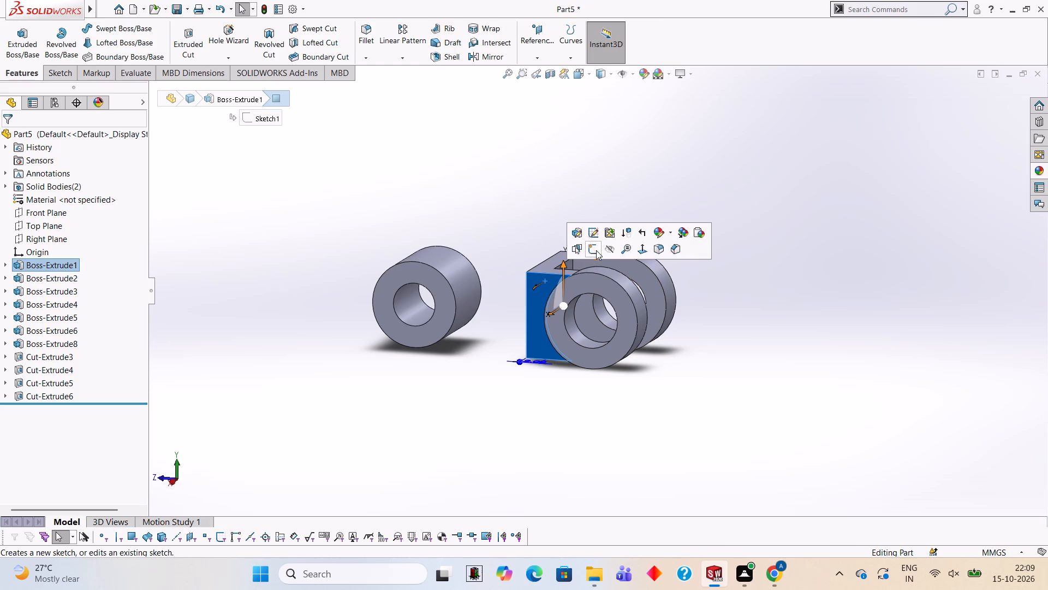
pyautogui.hotkey('ctrl', '8')
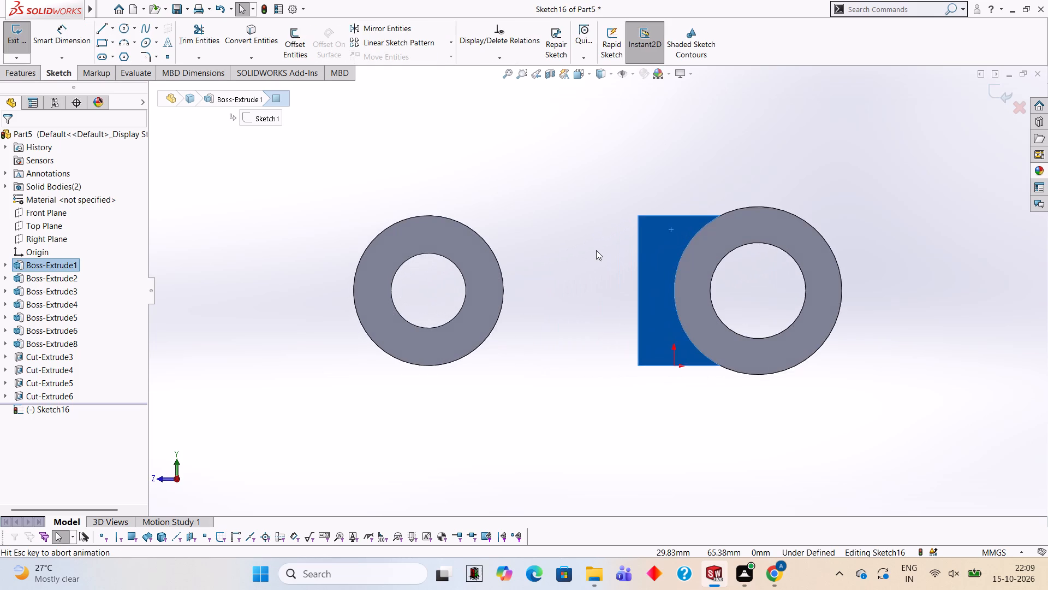
pyautogui.scroll(2, 658, 258)
pyautogui.scroll(-3, 665, 263)
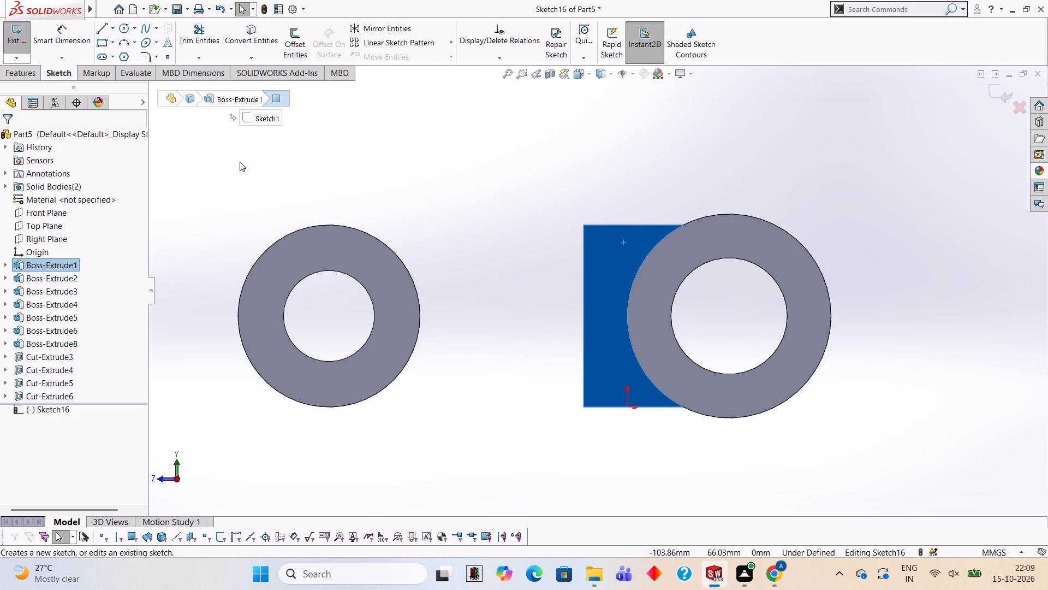
pyautogui.click(104, 26)
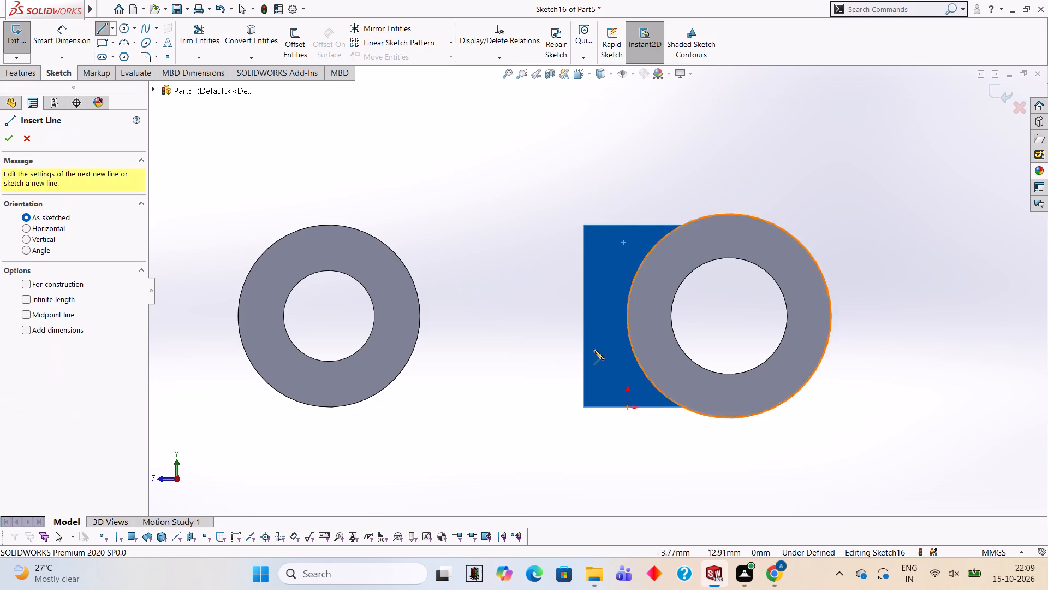
pyautogui.click(583, 314)
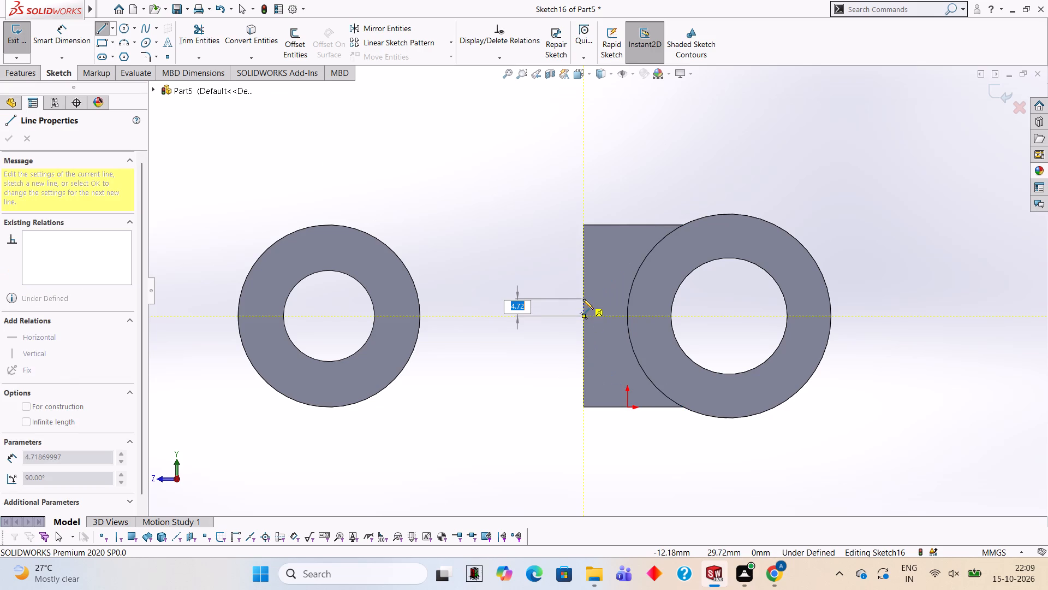
pyautogui.press('8')
pyautogui.press('BackSpace')
pyautogui.press('9')
pyautogui.press('Return')
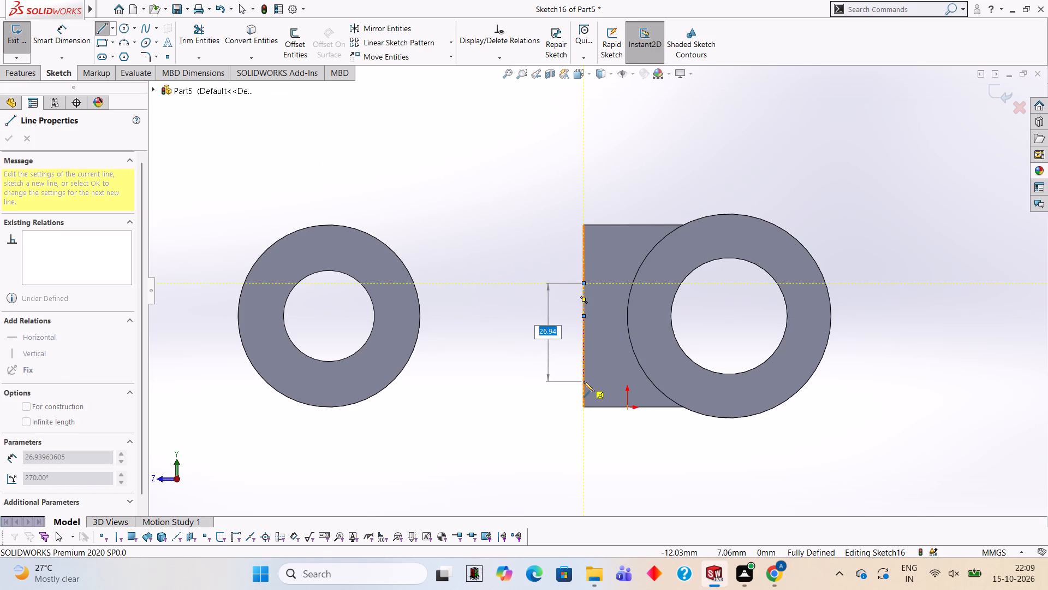
pyautogui.write('18')
pyautogui.press('Return')
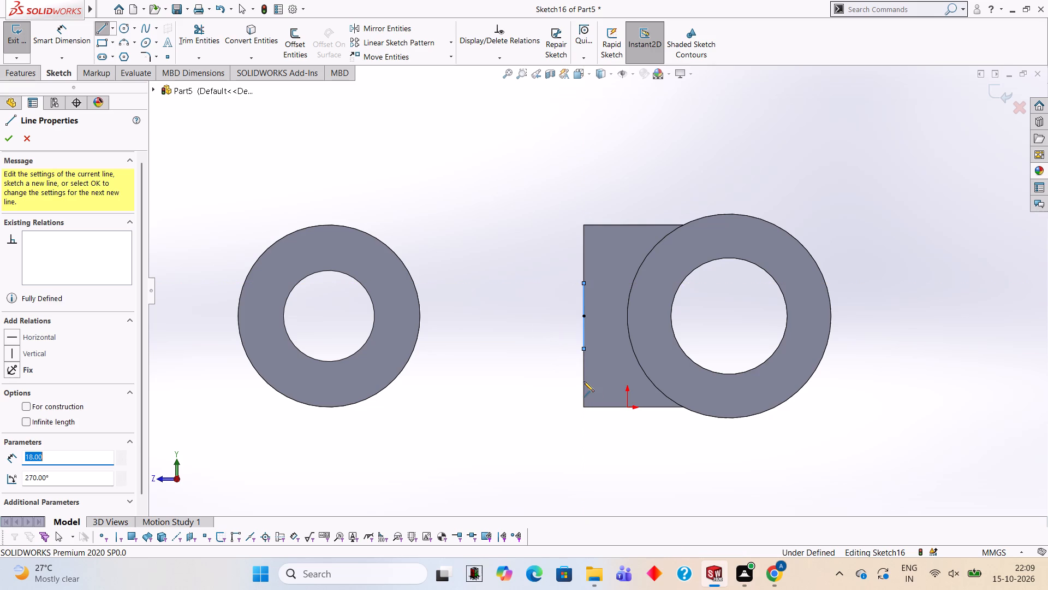
pyautogui.press('Escape')
pyautogui.press('Escape')
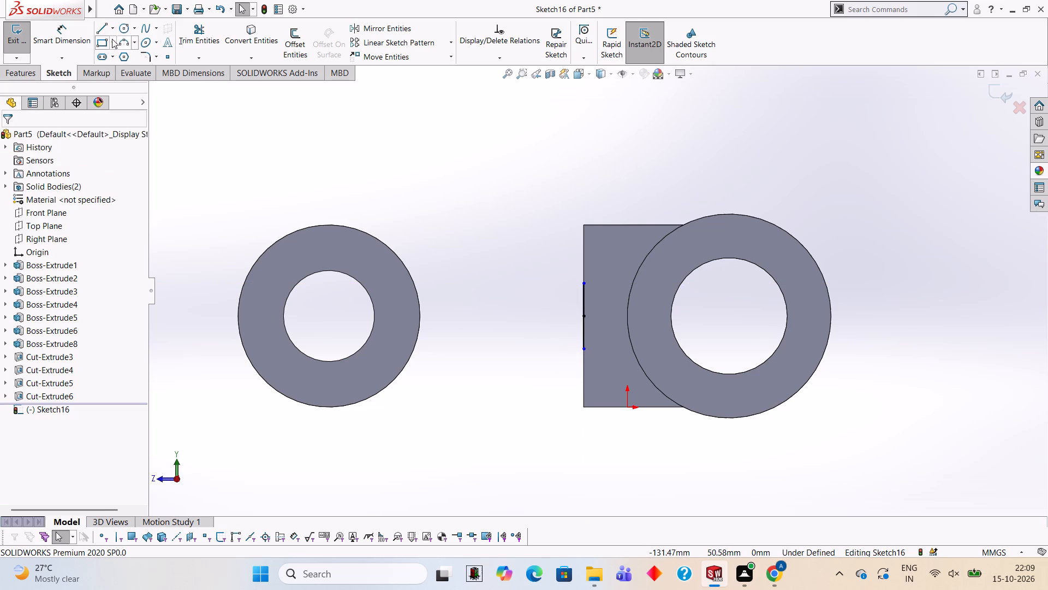
# Draw horizontal lines from the 18 mm line's ends toward the cylinder, the lower about 70 mm and the upper about 59 mm long.
pyautogui.click(103, 30)
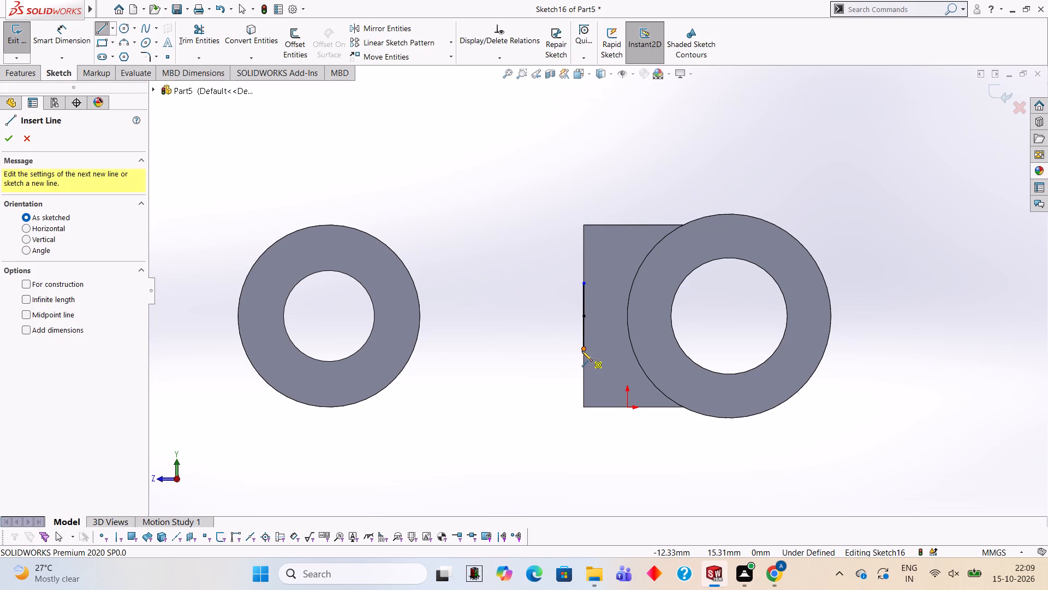
pyautogui.click(582, 349)
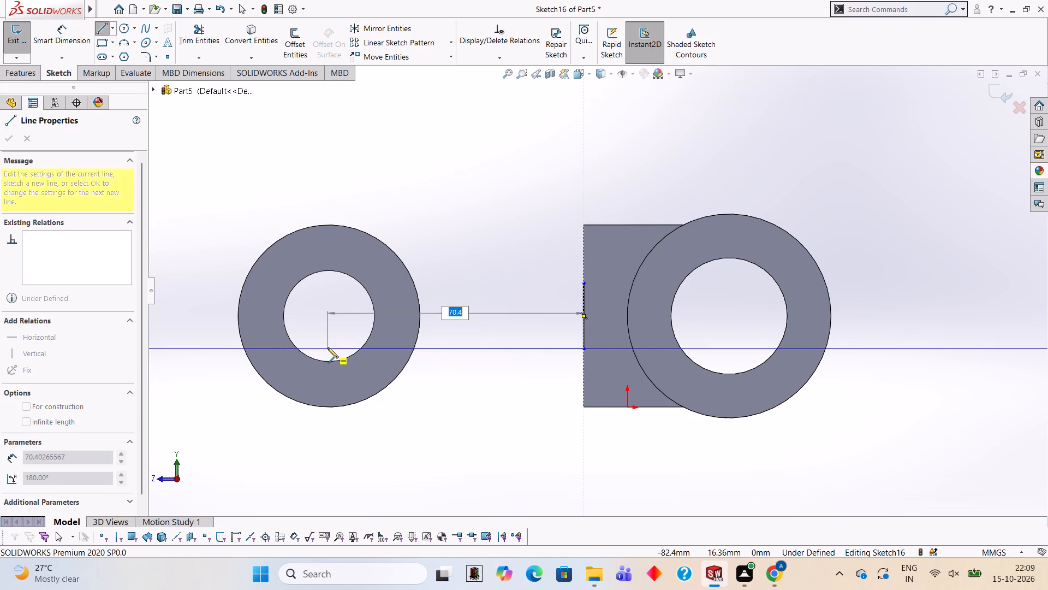
pyautogui.click(327, 347)
pyautogui.press('Escape')
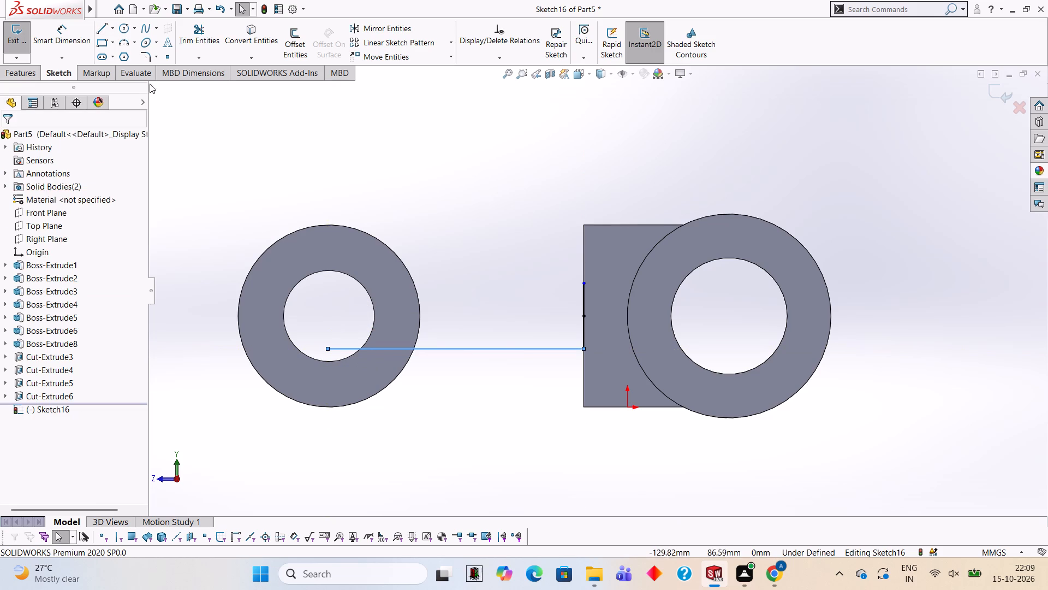
pyautogui.click(100, 29)
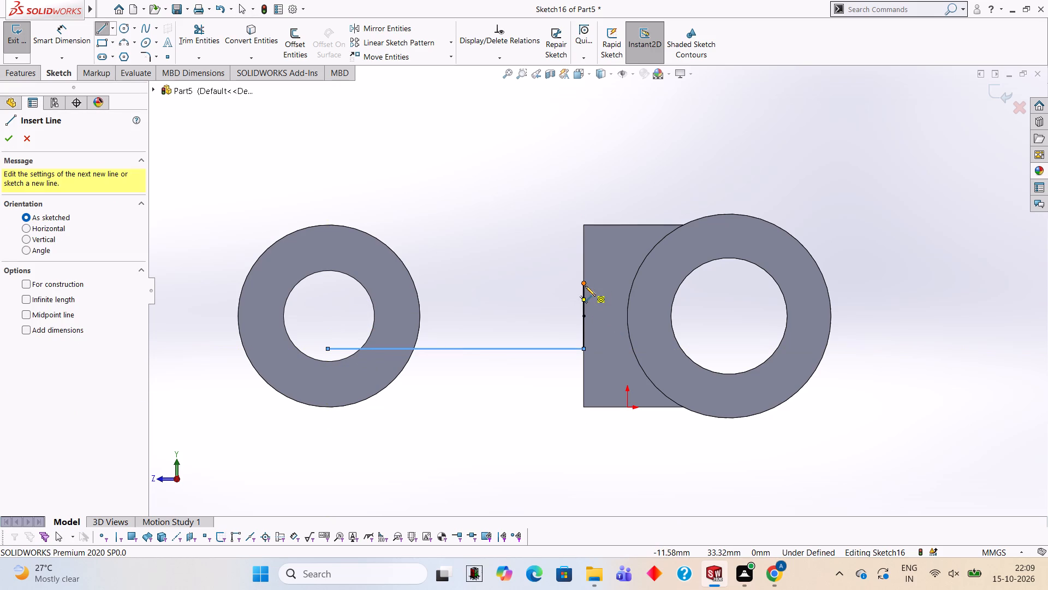
pyautogui.click(584, 282)
pyautogui.click(367, 286)
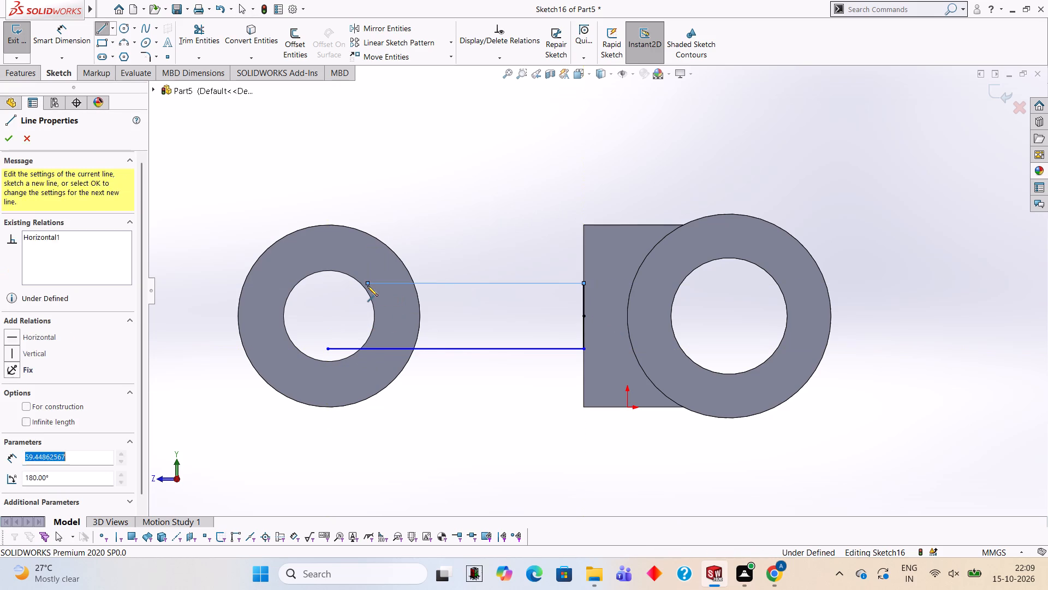
pyautogui.press('Escape')
pyautogui.press('Escape')
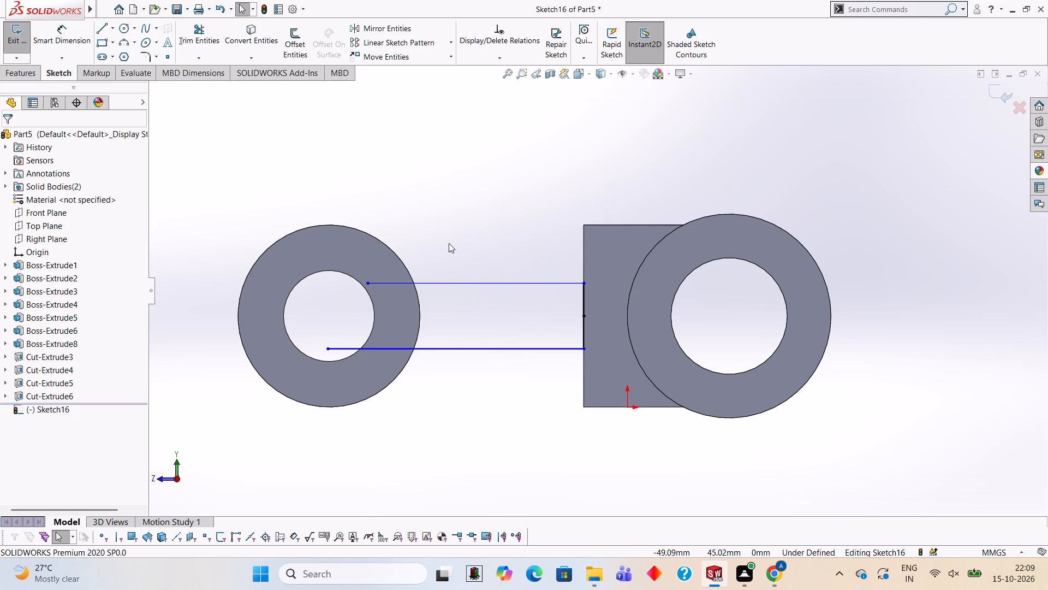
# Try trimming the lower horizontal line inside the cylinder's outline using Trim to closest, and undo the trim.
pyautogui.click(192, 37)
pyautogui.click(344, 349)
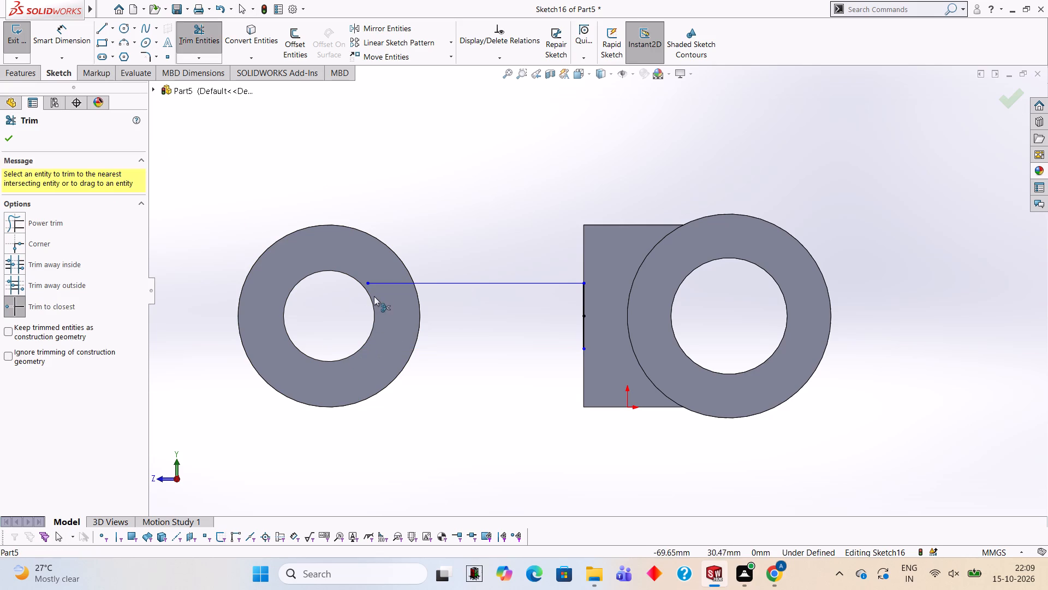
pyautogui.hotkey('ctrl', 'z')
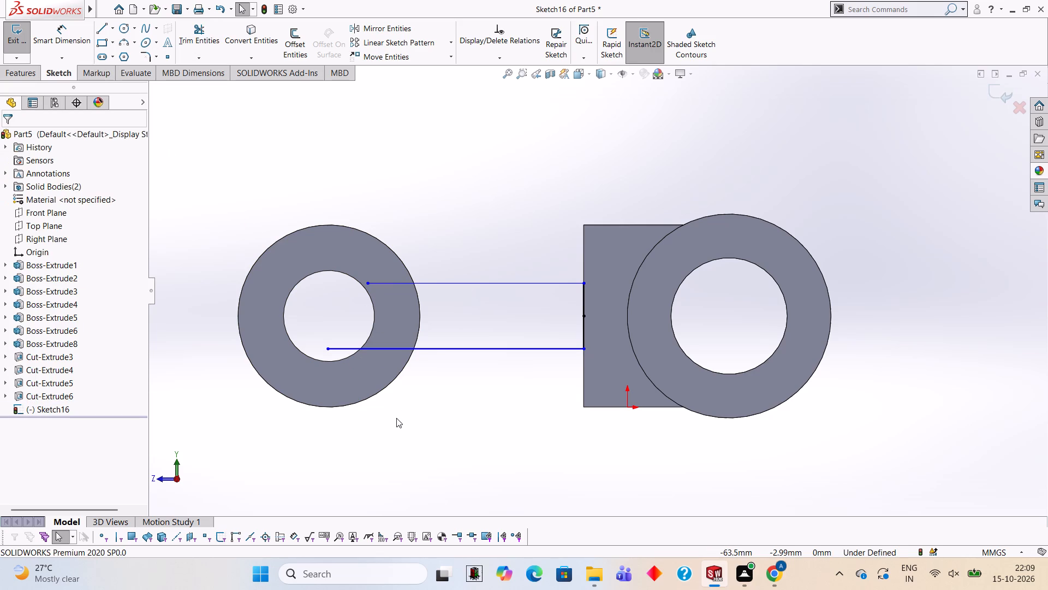
# Draw a 50 mm diameter circle centred on the cylinder's bore, crossing the two horizontal lines.
pyautogui.click(127, 33)
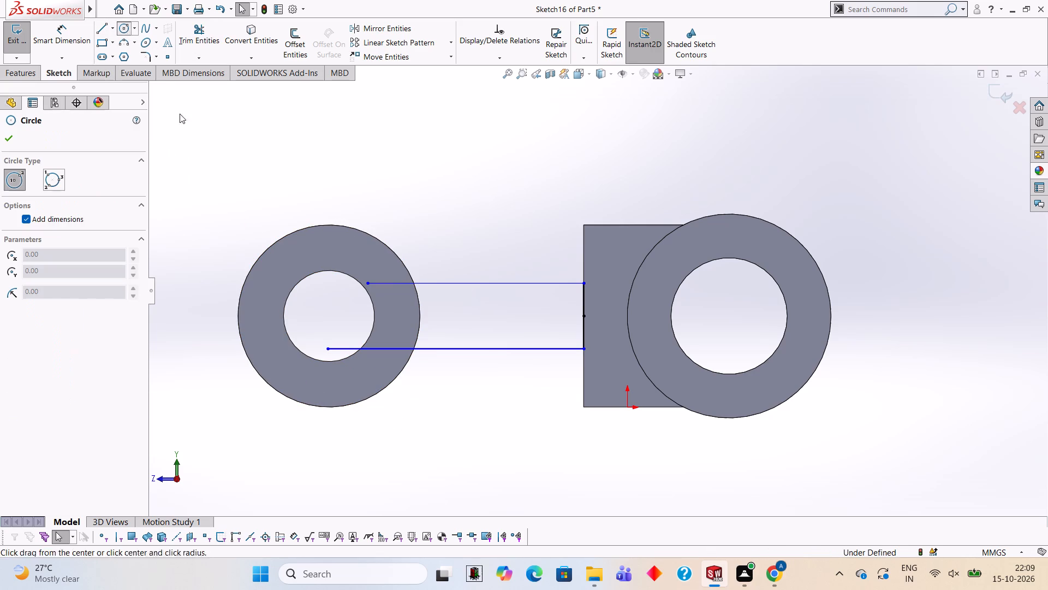
pyautogui.click(327, 315)
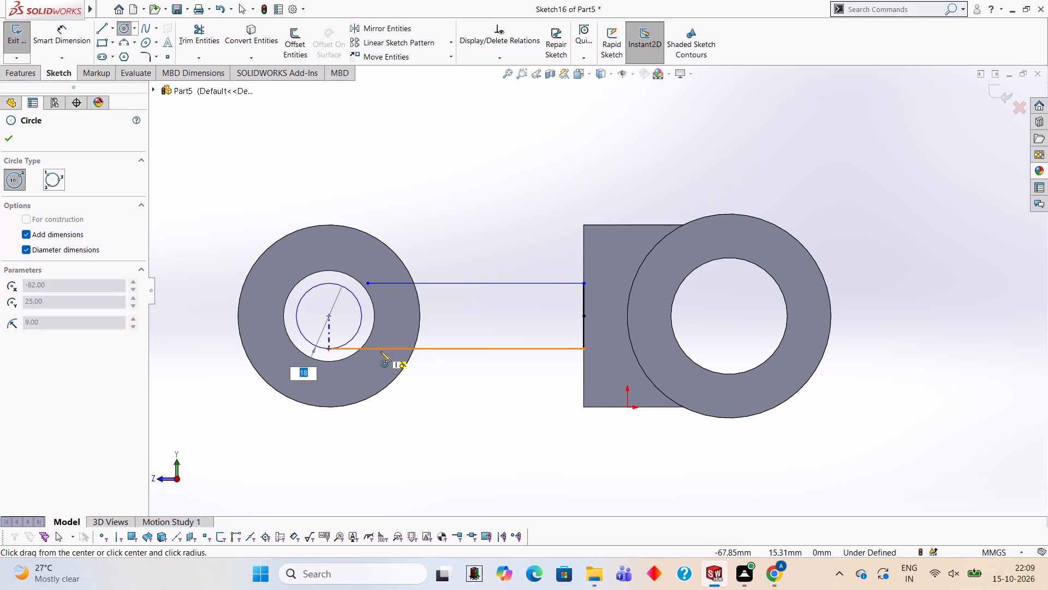
pyautogui.write('50')
pyautogui.press('Return')
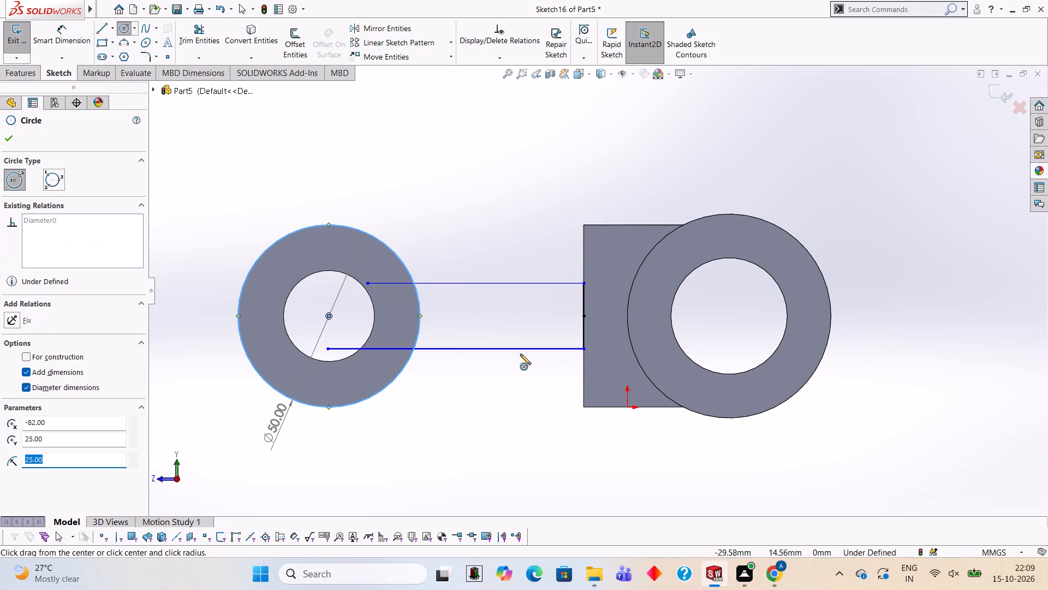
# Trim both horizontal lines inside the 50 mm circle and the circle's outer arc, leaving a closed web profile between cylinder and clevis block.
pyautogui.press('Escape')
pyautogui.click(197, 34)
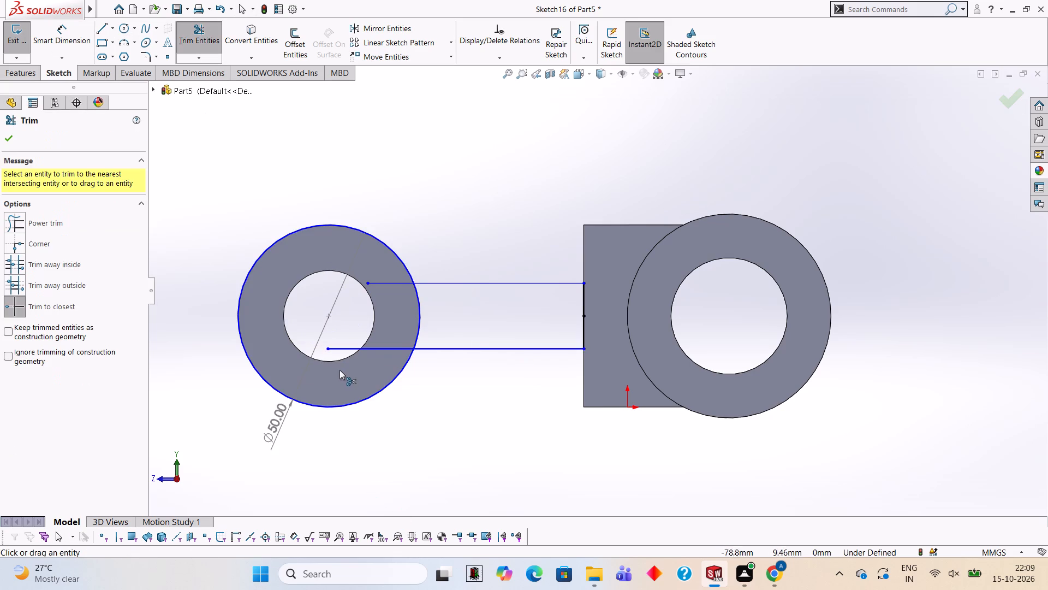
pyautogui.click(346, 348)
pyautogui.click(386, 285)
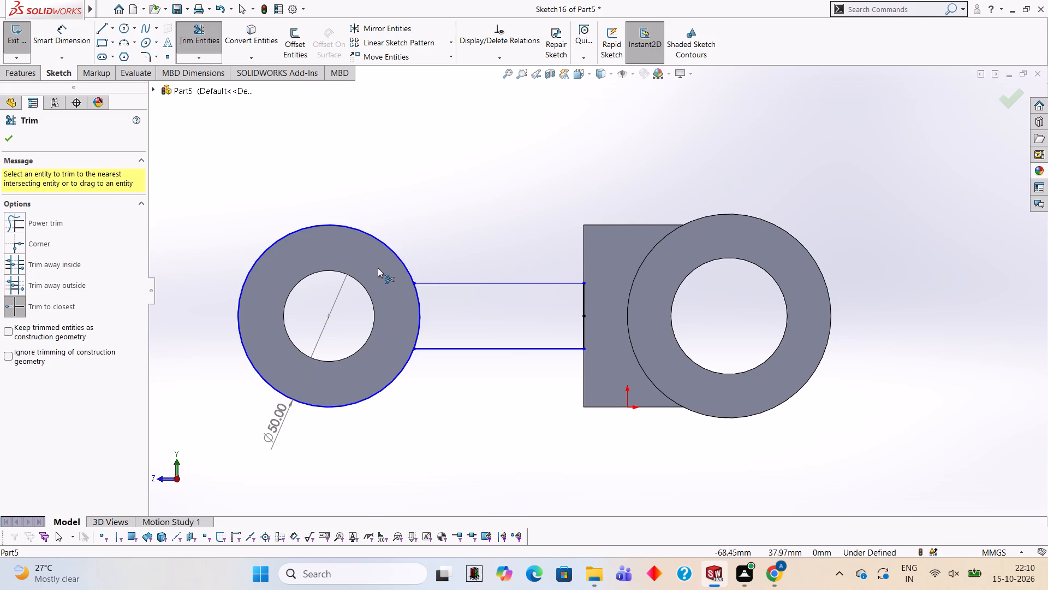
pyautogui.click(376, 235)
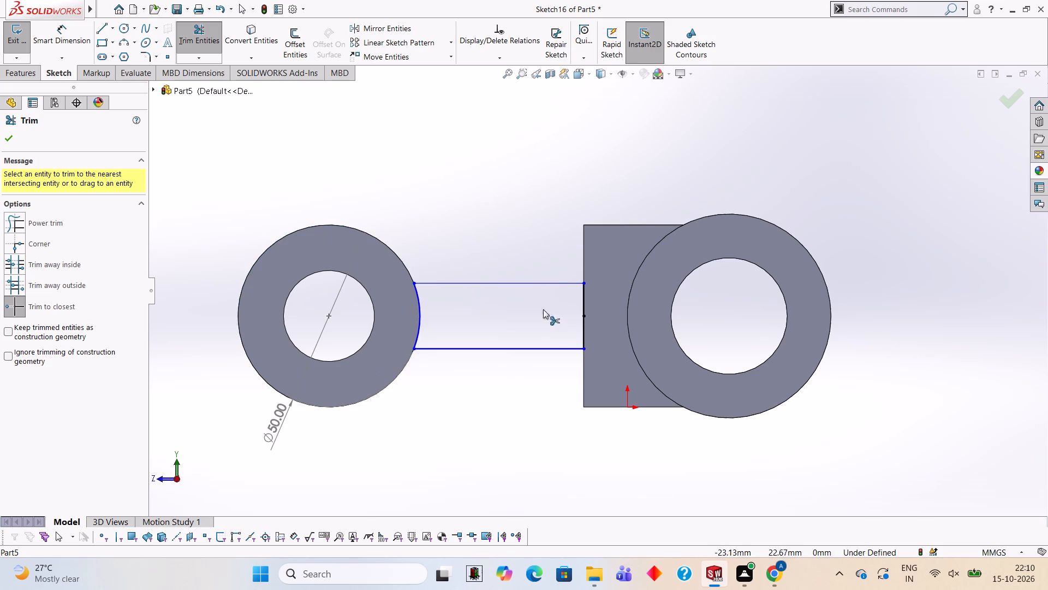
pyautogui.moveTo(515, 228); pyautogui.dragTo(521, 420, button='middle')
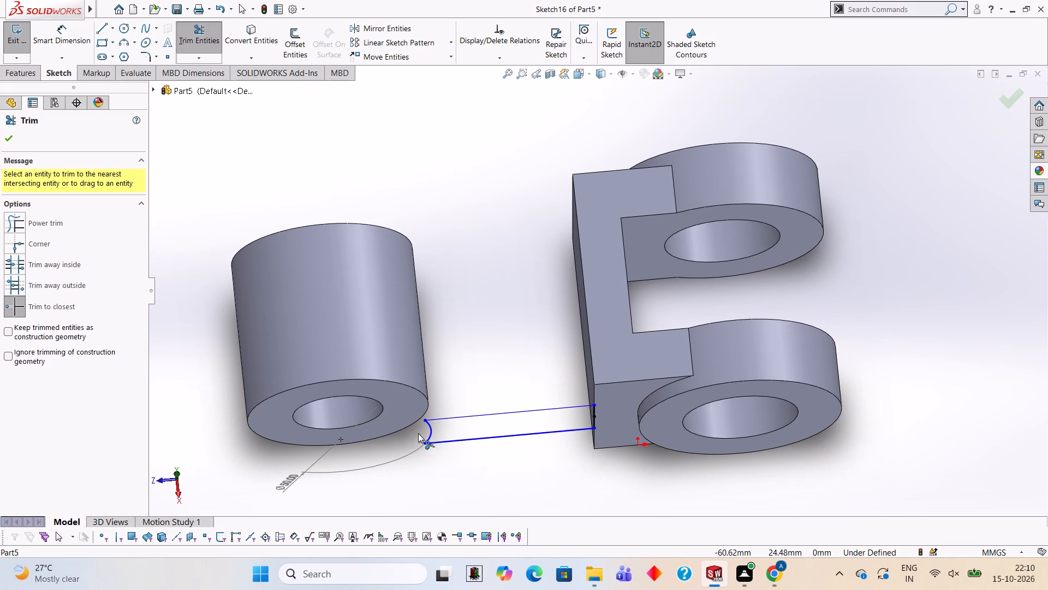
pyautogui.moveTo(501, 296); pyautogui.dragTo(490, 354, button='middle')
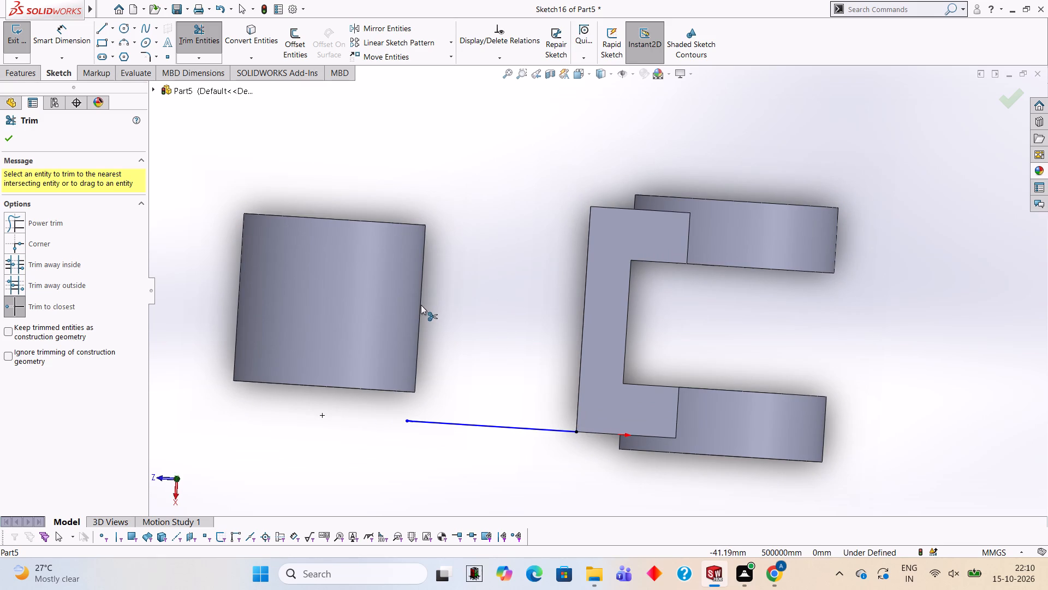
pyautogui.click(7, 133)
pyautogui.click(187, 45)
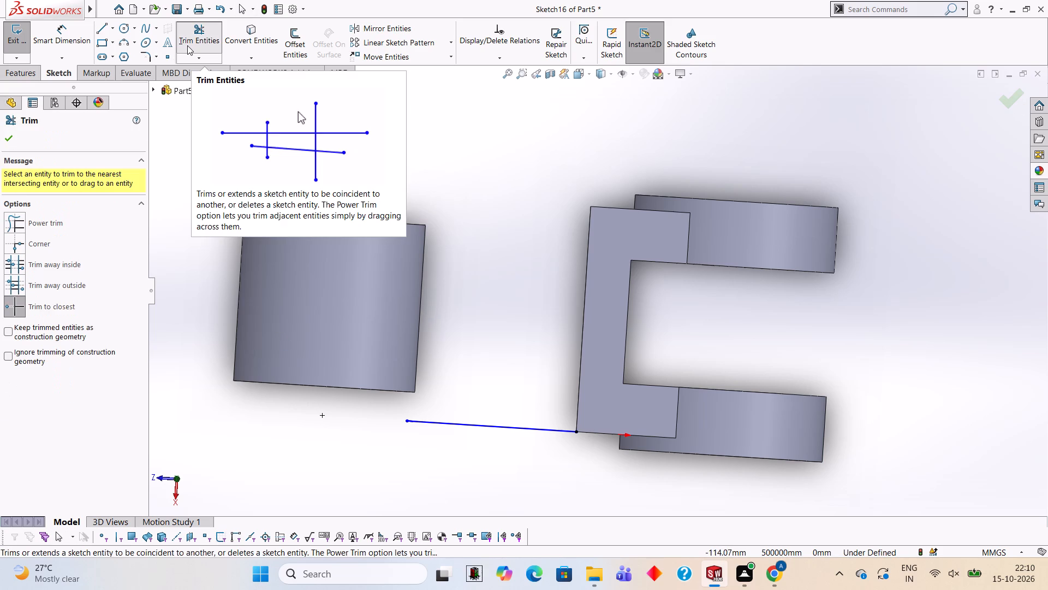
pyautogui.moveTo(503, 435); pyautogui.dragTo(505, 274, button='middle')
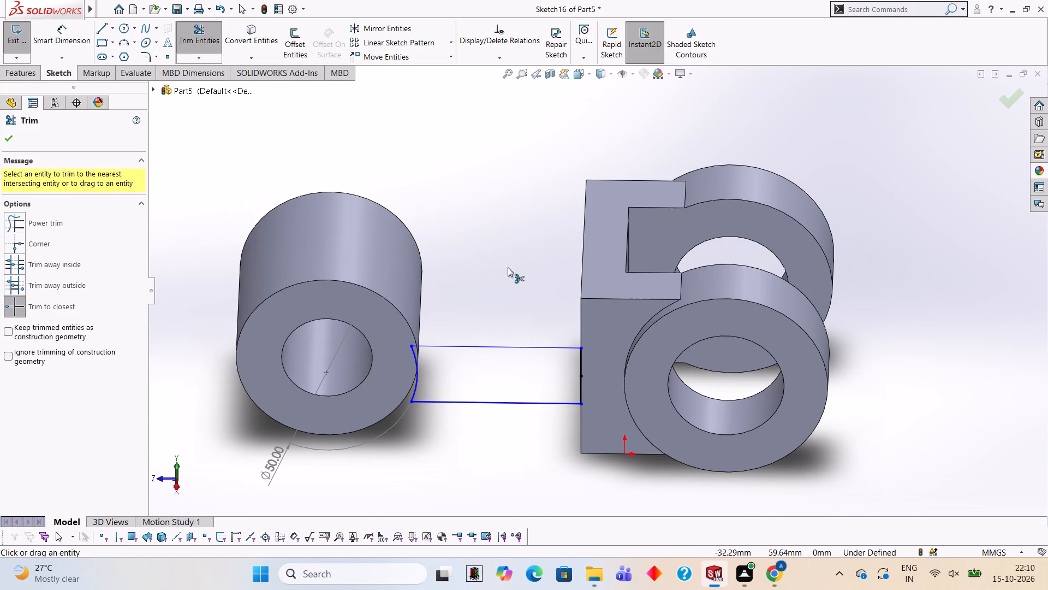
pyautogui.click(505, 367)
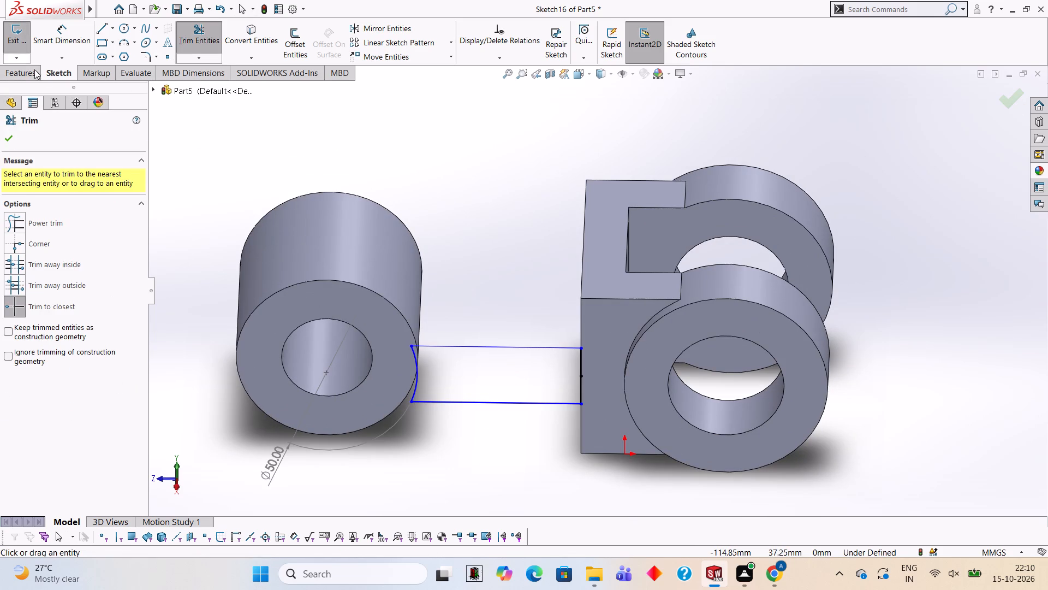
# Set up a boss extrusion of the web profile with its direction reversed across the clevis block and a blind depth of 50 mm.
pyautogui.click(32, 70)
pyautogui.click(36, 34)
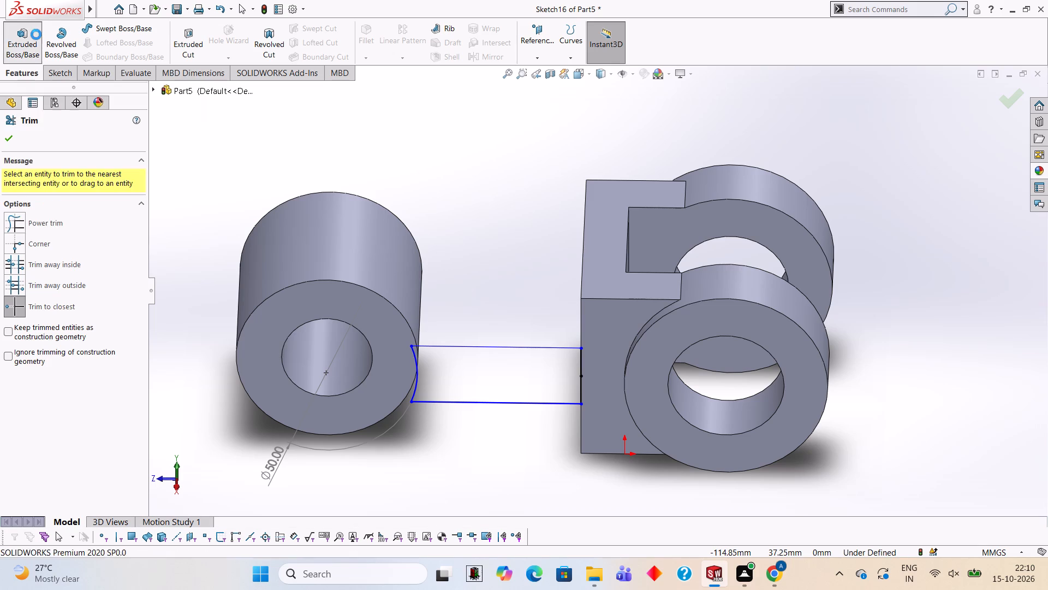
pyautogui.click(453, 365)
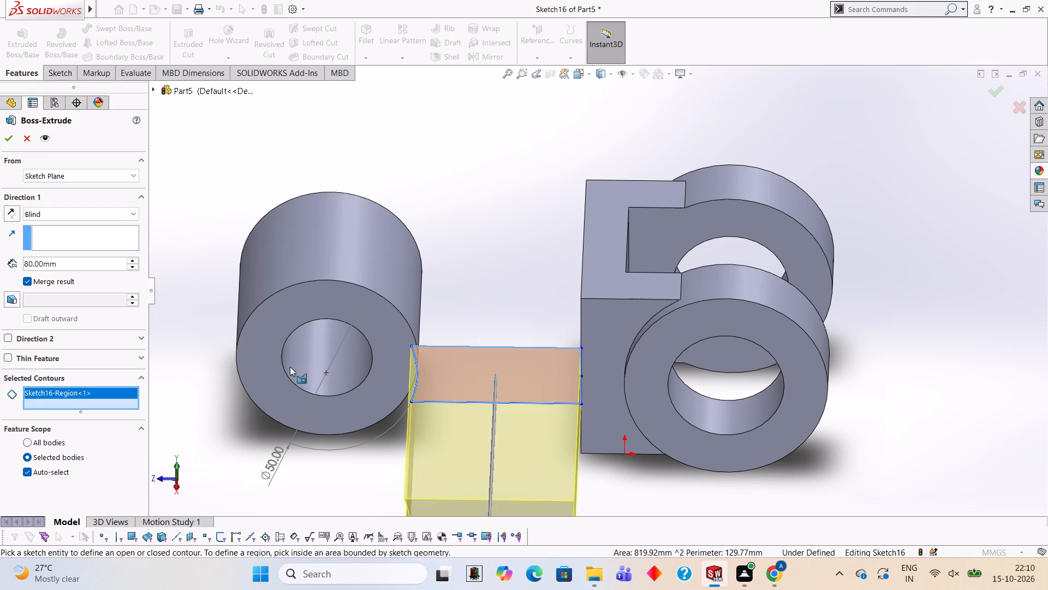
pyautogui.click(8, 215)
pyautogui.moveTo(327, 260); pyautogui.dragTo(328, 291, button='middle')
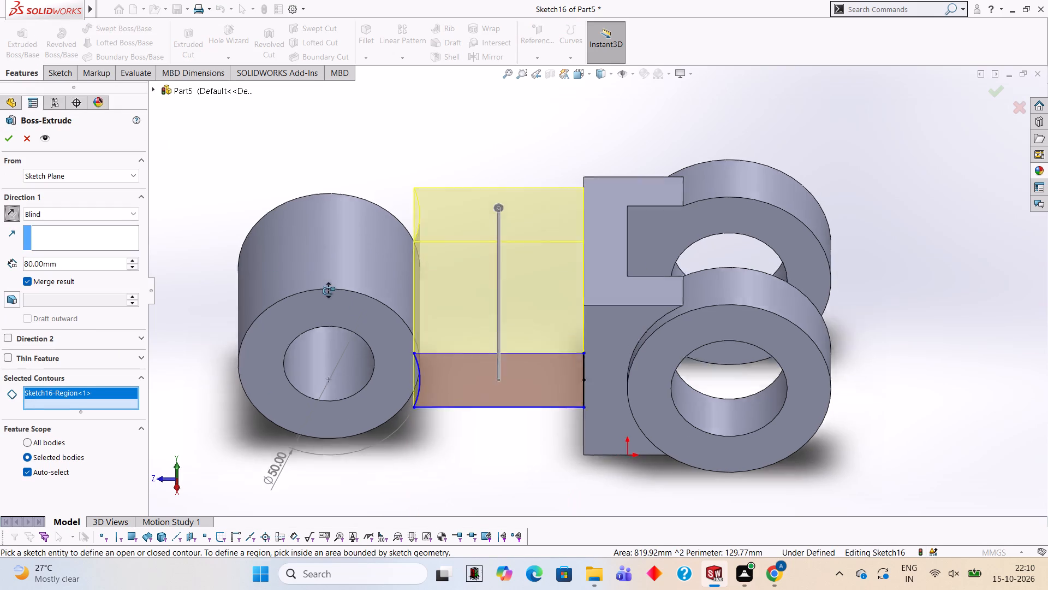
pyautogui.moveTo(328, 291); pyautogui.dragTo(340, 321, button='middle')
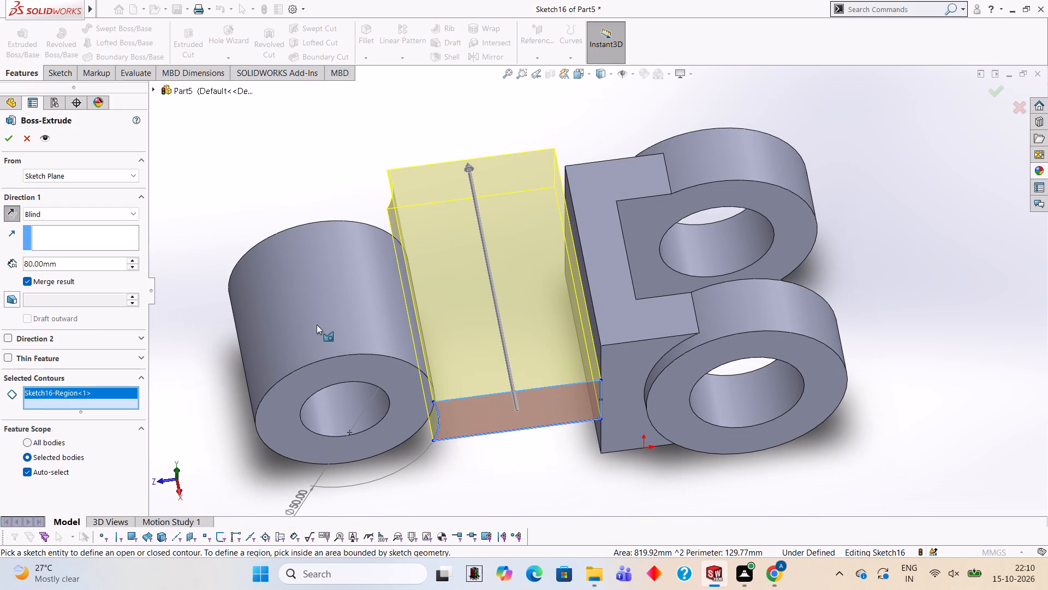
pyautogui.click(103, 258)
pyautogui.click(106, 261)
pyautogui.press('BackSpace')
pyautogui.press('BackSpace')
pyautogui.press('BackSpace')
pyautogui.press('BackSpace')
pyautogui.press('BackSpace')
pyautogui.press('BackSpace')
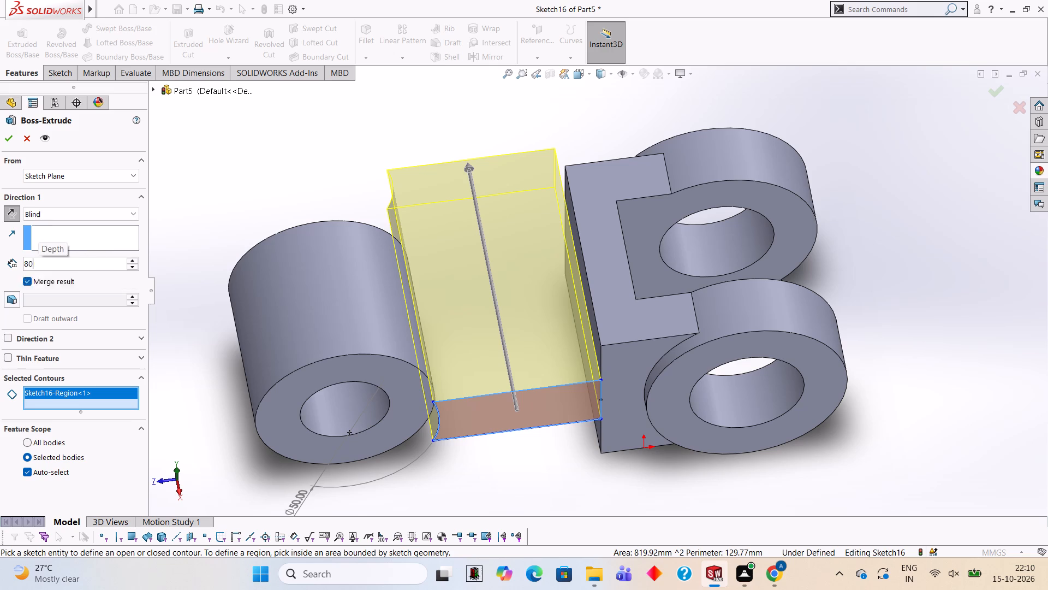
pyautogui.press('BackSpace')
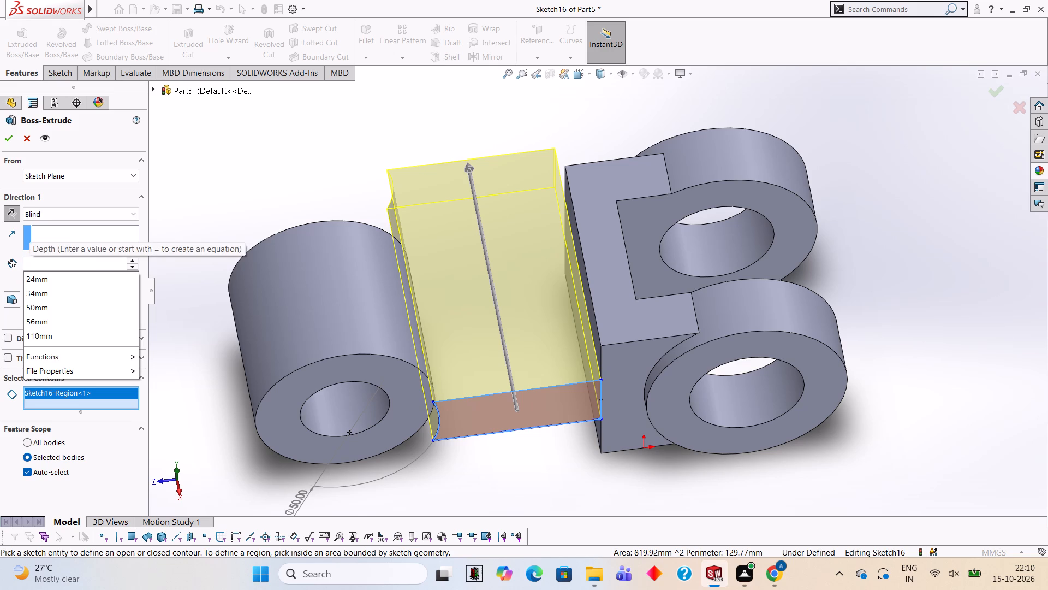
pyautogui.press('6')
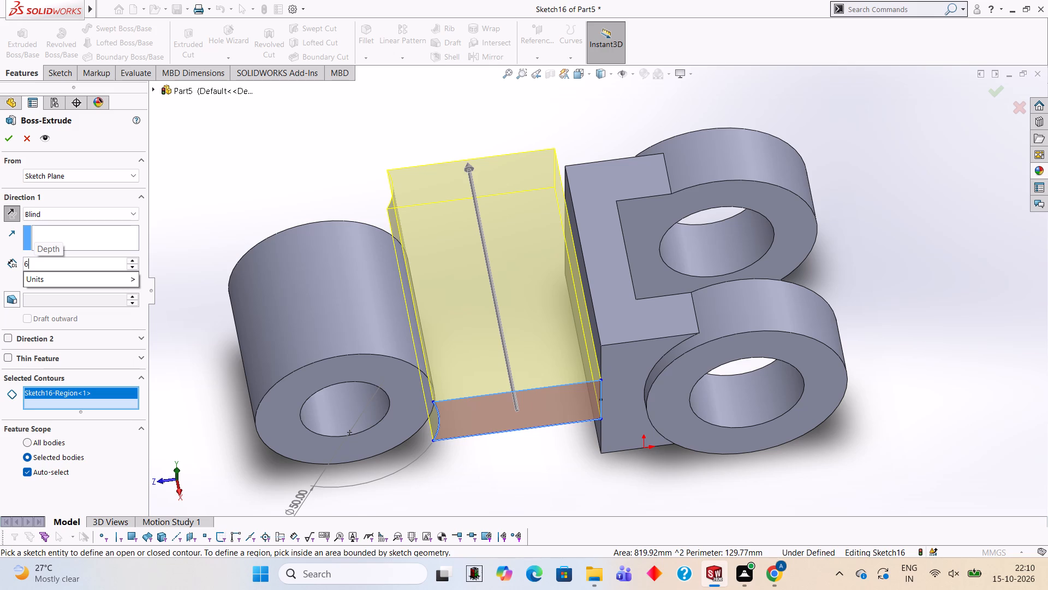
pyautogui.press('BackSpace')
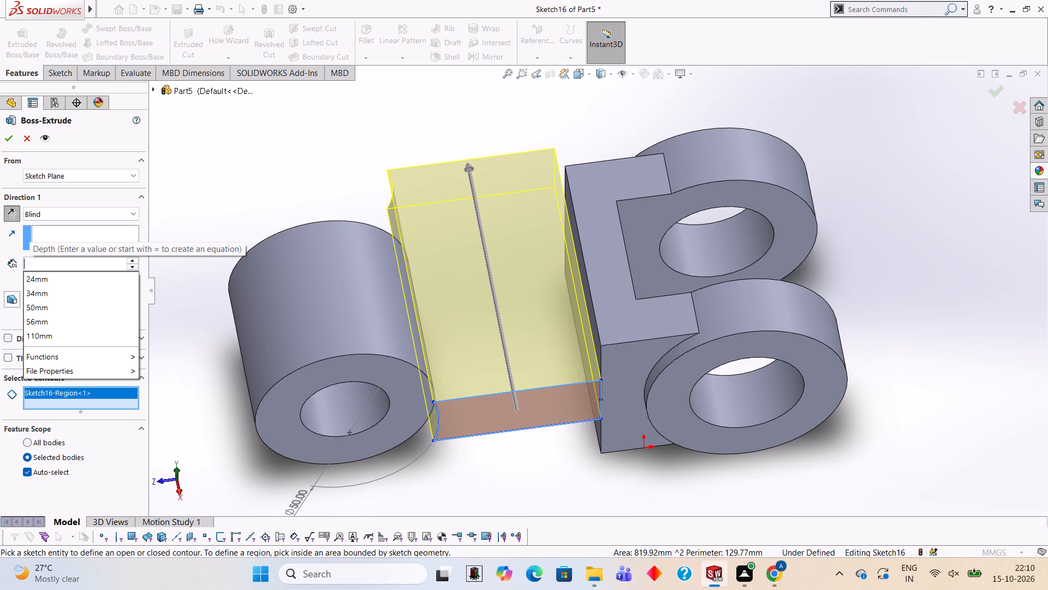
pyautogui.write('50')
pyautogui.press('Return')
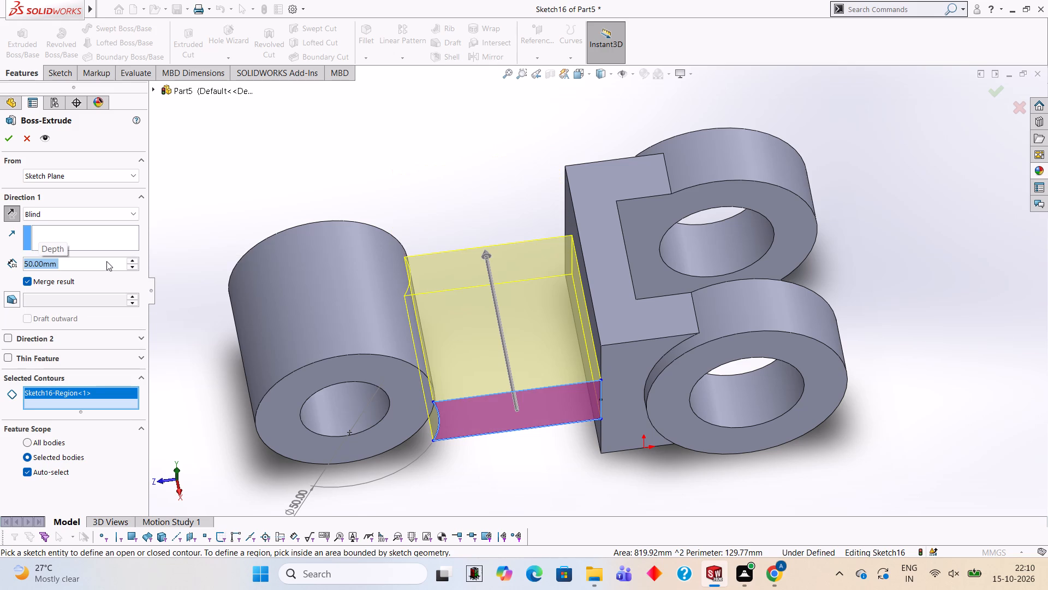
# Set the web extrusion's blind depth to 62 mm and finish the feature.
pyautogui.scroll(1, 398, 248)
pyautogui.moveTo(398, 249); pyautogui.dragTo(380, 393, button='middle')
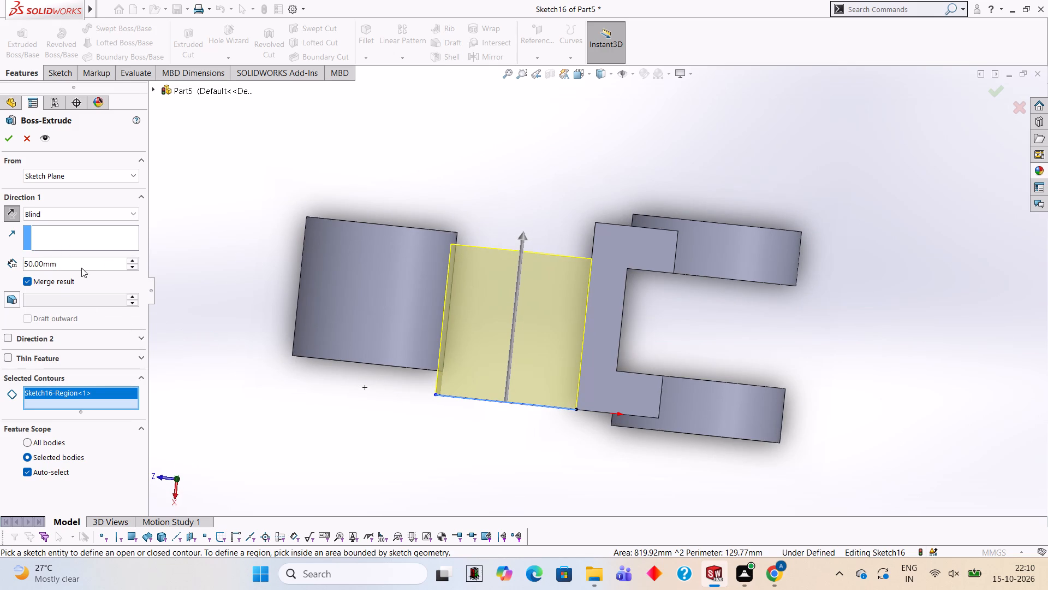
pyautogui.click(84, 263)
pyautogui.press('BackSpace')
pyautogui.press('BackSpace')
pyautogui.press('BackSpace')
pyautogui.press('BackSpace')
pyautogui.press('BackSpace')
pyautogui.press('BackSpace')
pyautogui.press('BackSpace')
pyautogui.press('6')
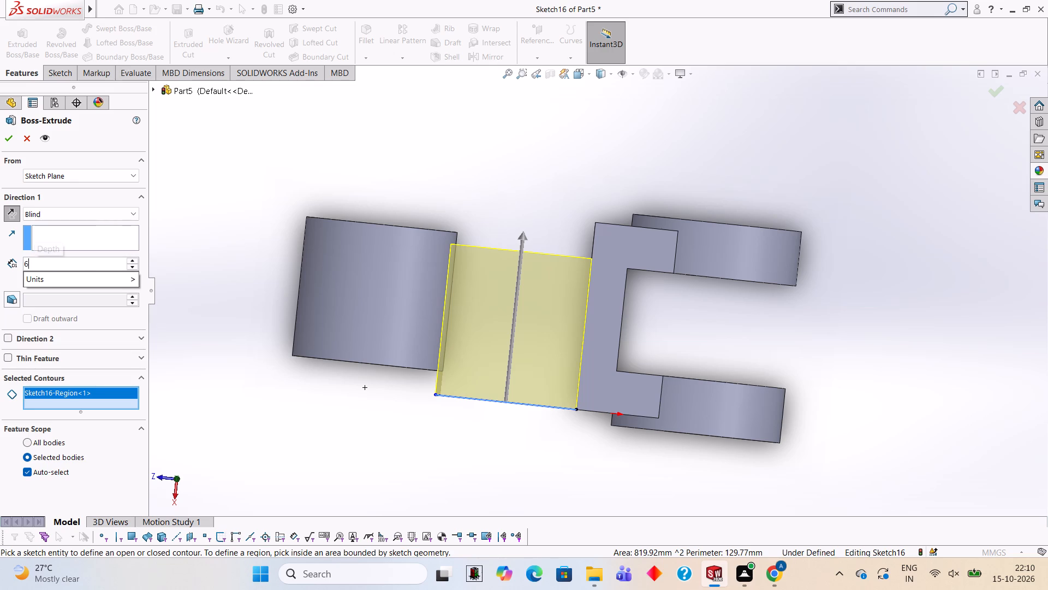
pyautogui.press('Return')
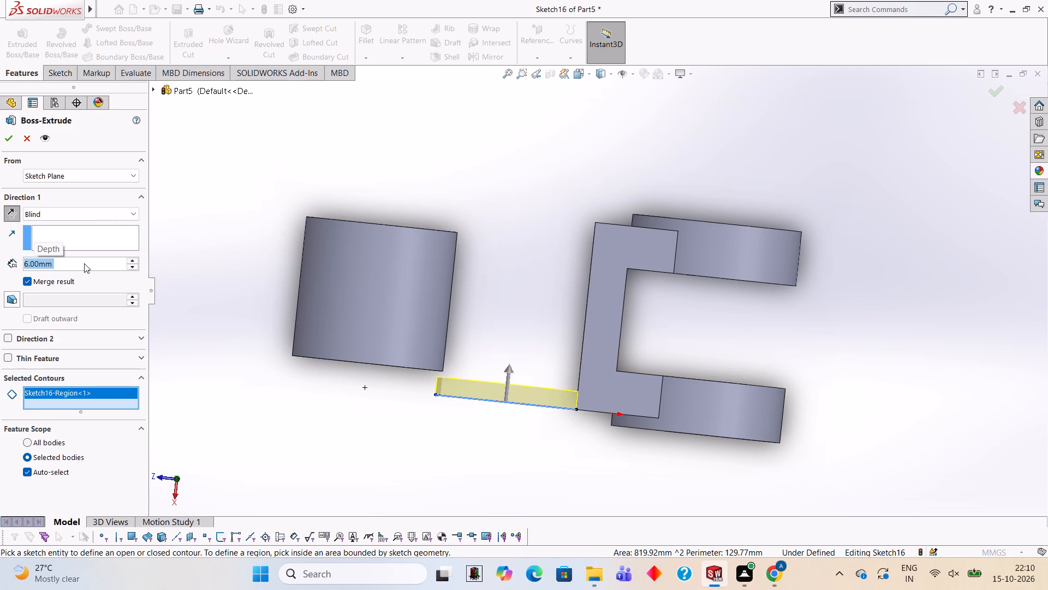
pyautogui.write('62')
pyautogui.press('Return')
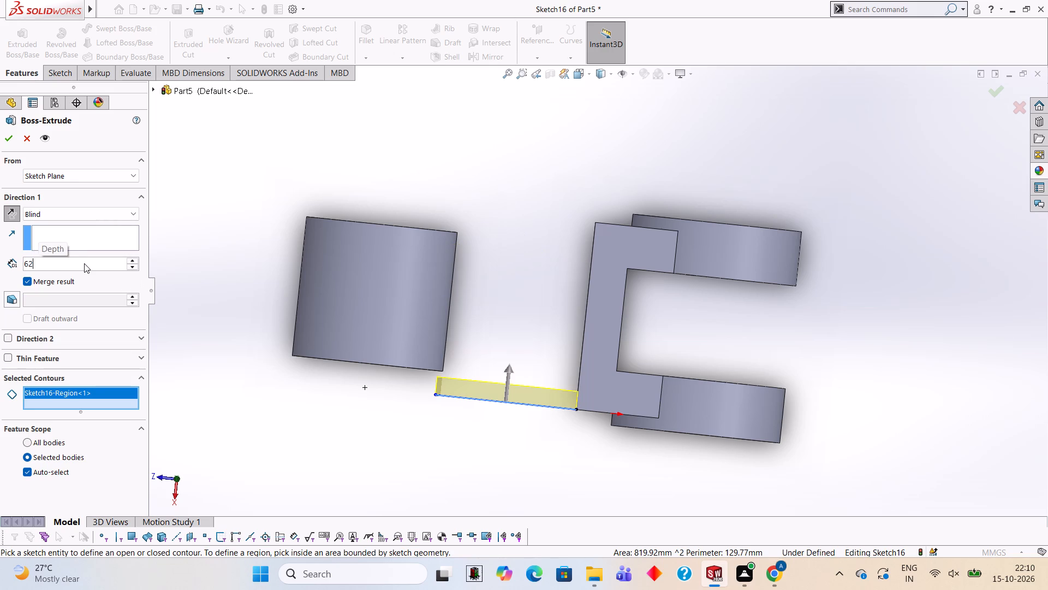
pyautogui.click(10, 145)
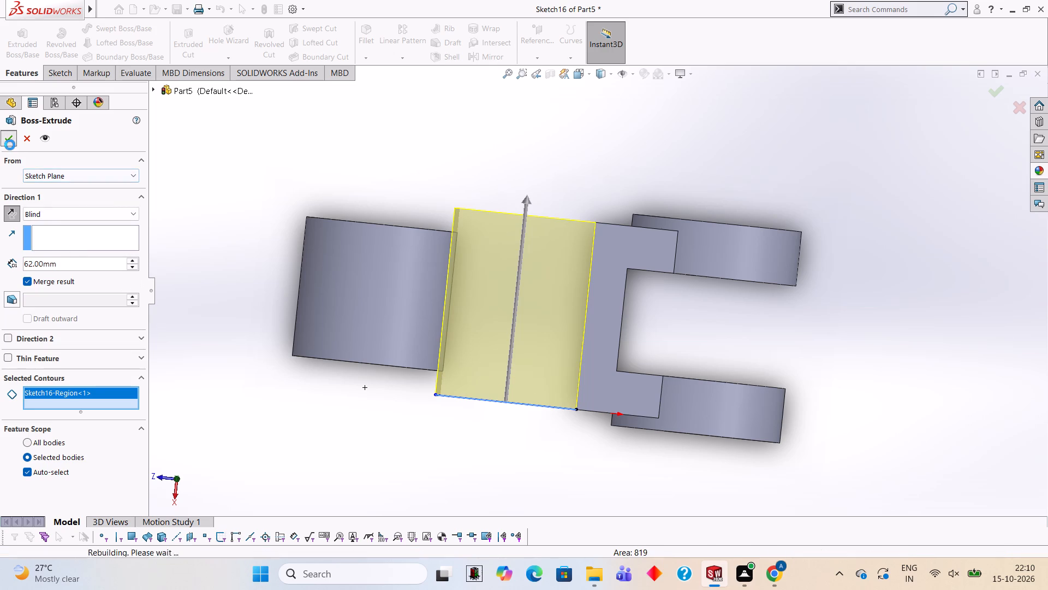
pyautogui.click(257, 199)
# Examine the extruded web and how it meets the cylinder and the clevis block from several directions.
pyautogui.scroll(3, 289, 241)
pyautogui.moveTo(514, 346); pyautogui.dragTo(586, 199, button='middle')
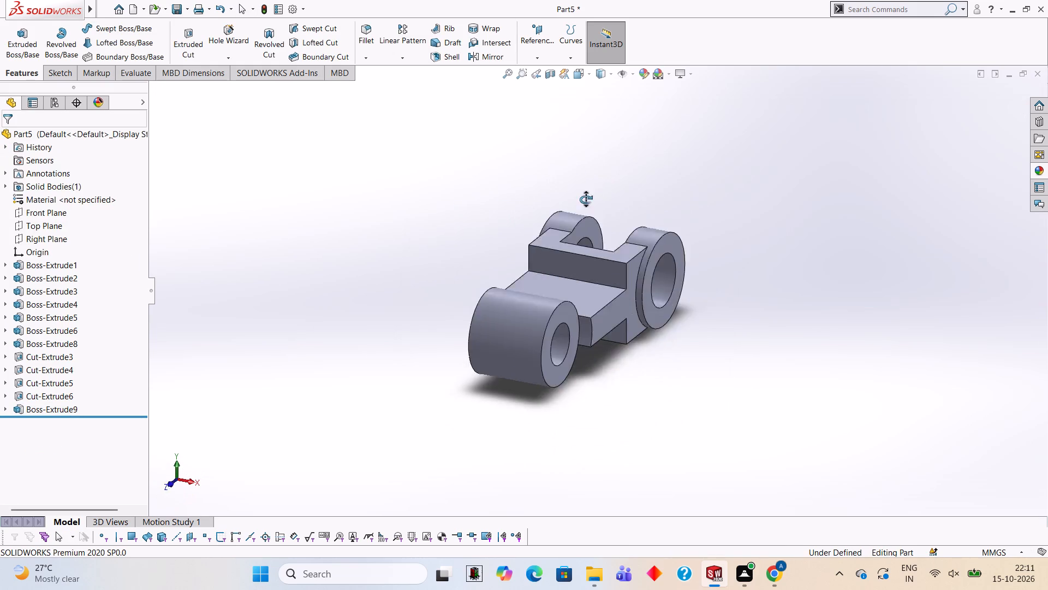
pyautogui.moveTo(586, 199); pyautogui.dragTo(585, 194, button='middle')
pyautogui.moveTo(751, 334); pyautogui.dragTo(698, 262, button='middle')
pyautogui.scroll(2, 692, 276)
pyautogui.moveTo(692, 274); pyautogui.dragTo(670, 298, button='middle')
pyautogui.scroll(-4, 616, 280)
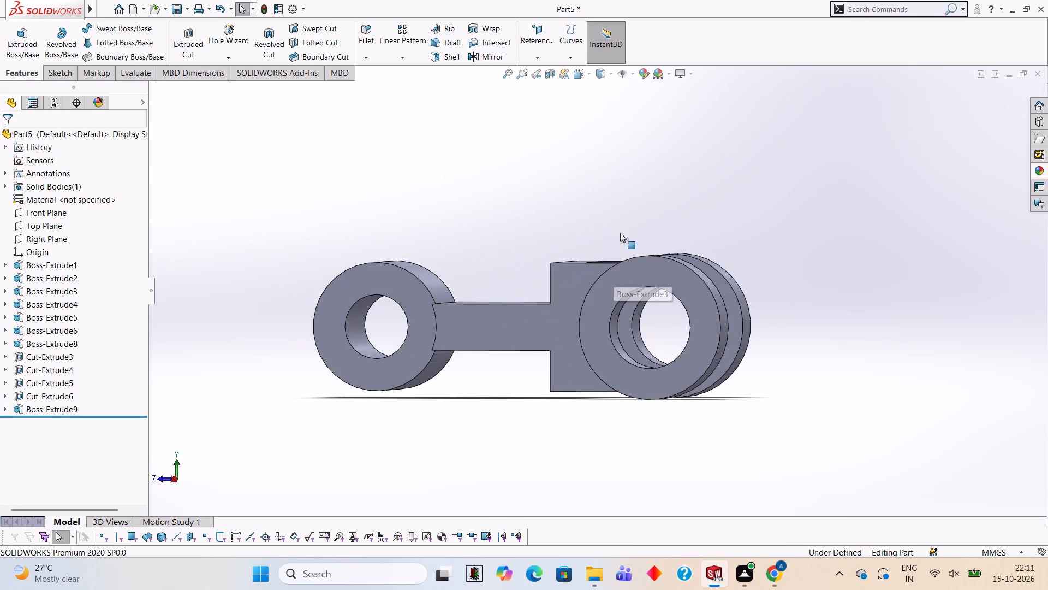
pyautogui.moveTo(630, 212); pyautogui.dragTo(653, 262, button='middle')
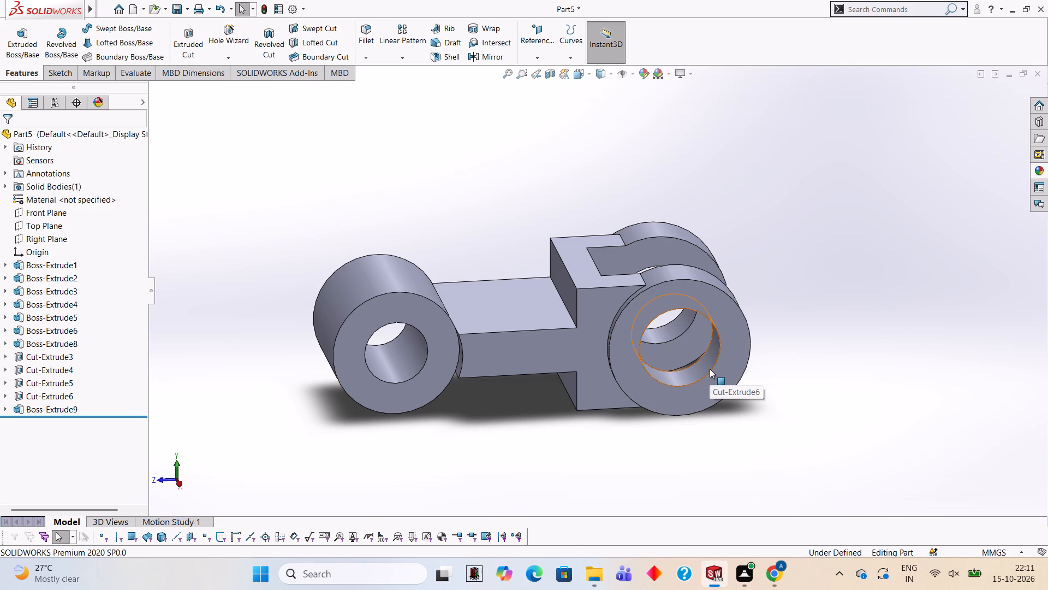
pyautogui.moveTo(769, 367); pyautogui.dragTo(763, 393, button='middle')
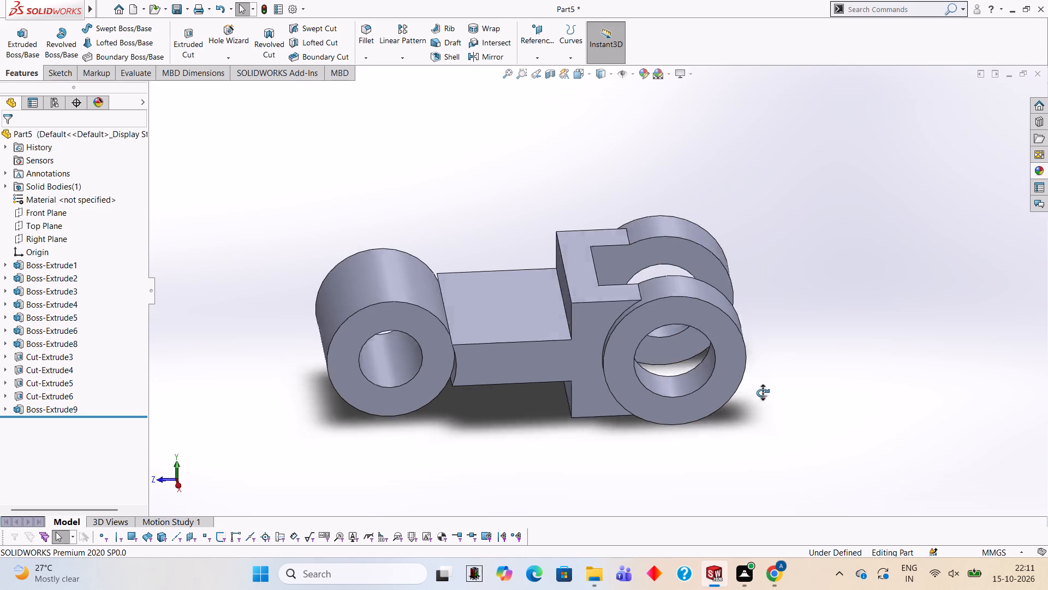
pyautogui.moveTo(763, 393); pyautogui.dragTo(748, 409, button='middle')
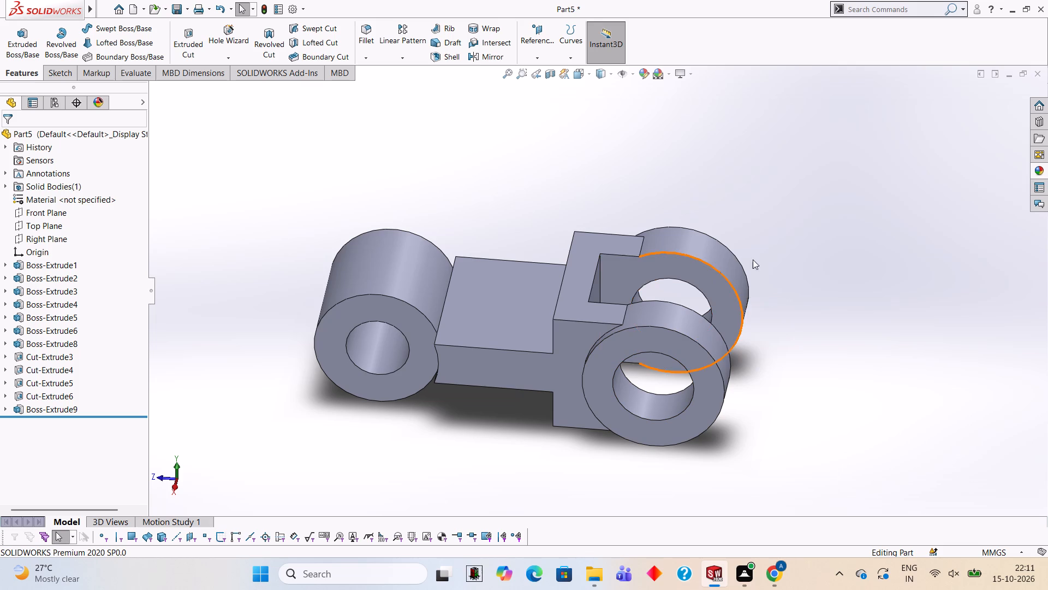
pyautogui.scroll(2, 737, 229)
pyautogui.moveTo(736, 231); pyautogui.dragTo(705, 386, button='middle')
pyautogui.moveTo(699, 349); pyautogui.dragTo(719, 207, button='middle')
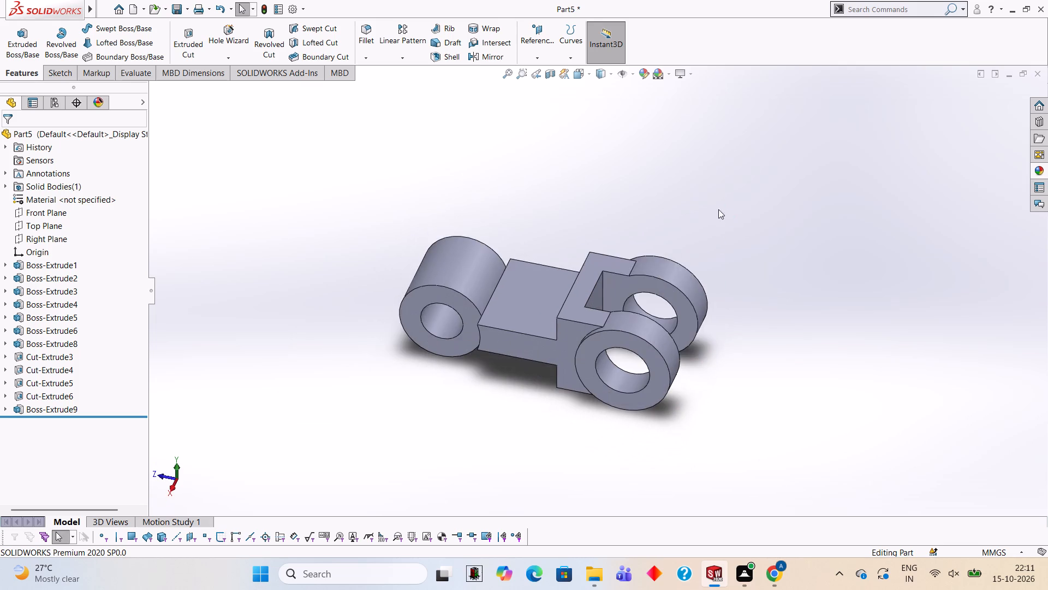
pyautogui.scroll(-1, 671, 331)
pyautogui.moveTo(675, 346); pyautogui.dragTo(606, 474, button='middle')
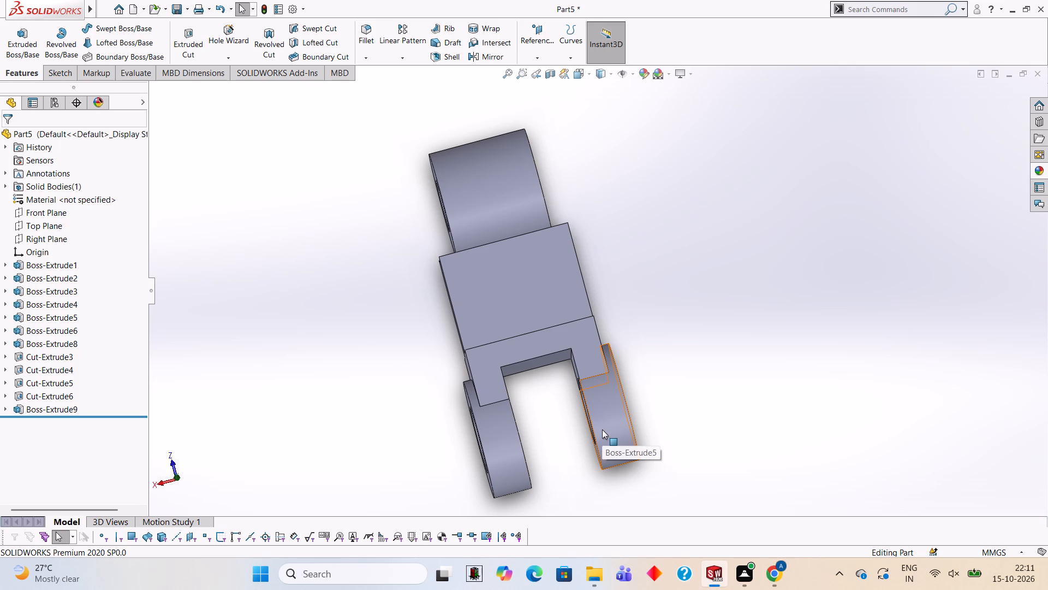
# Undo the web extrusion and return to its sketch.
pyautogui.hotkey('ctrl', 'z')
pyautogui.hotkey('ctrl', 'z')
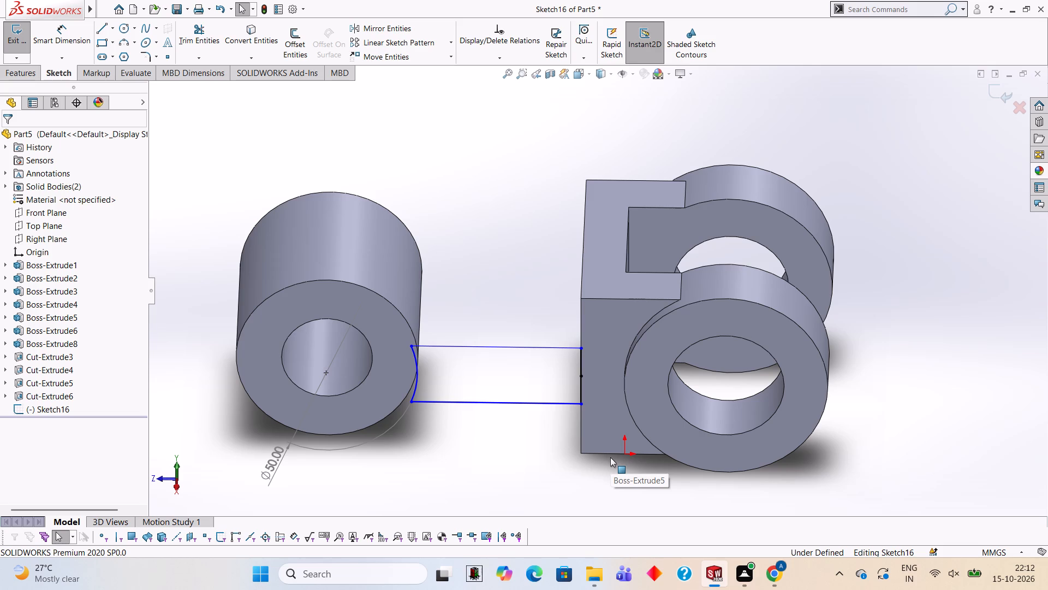
# Undo the profile trims, the 50 mm circle and the upper horizontal line, keeping the lower horizontal line in the sketch.
pyautogui.scroll(2, 642, 308)
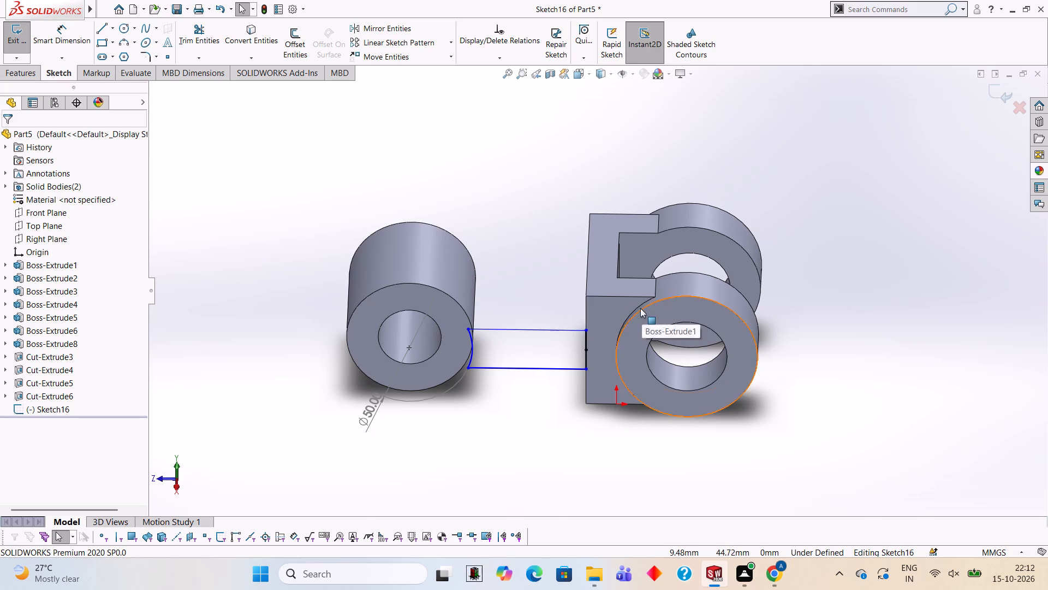
pyautogui.hotkey('ctrl', 'z')
pyautogui.hotkey('ctrl', 'z')
pyautogui.hotkey('ctrl', 'z')
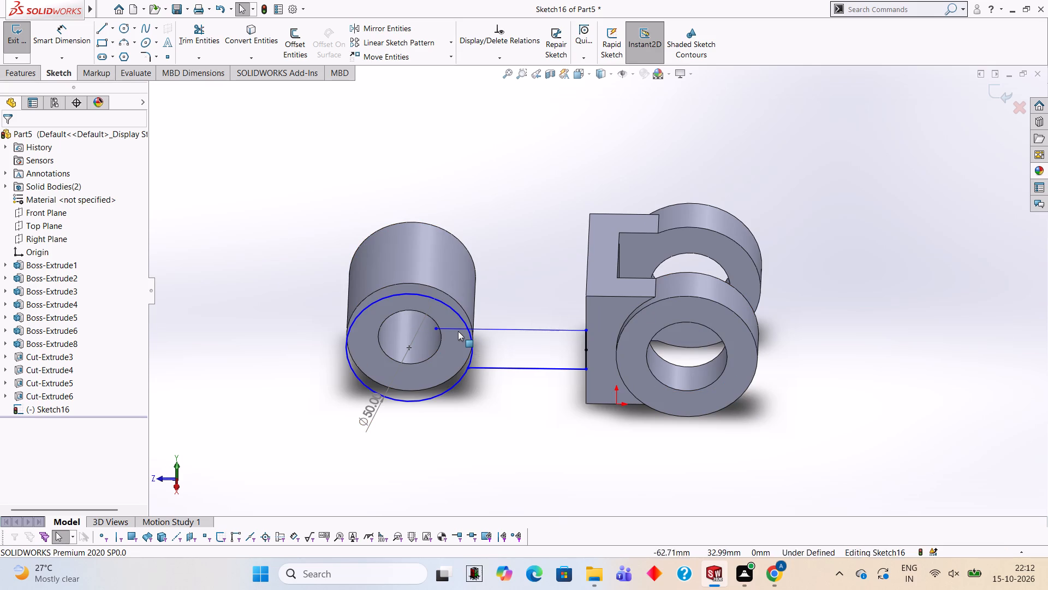
pyautogui.hotkey('ctrl', 'z')
pyautogui.hotkey('ctrl', 'z')
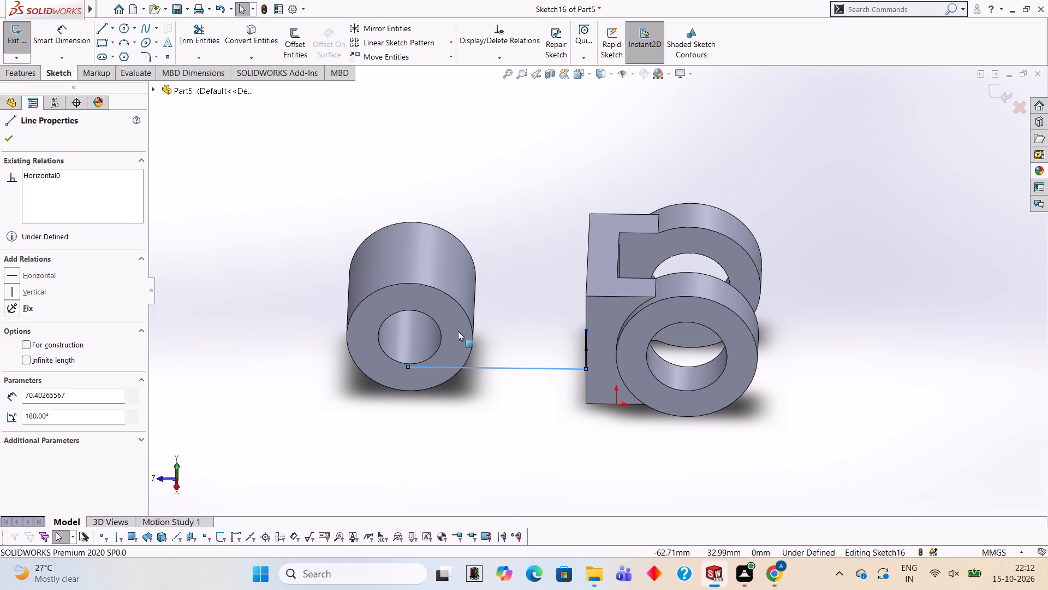
# Undo the remaining web sketch line and the sketch on the clevis block's side face.
pyautogui.hotkey('ctrl', 'z')
pyautogui.hotkey('ctrl', 'z')
pyautogui.hotkey('ctrl', 'z')
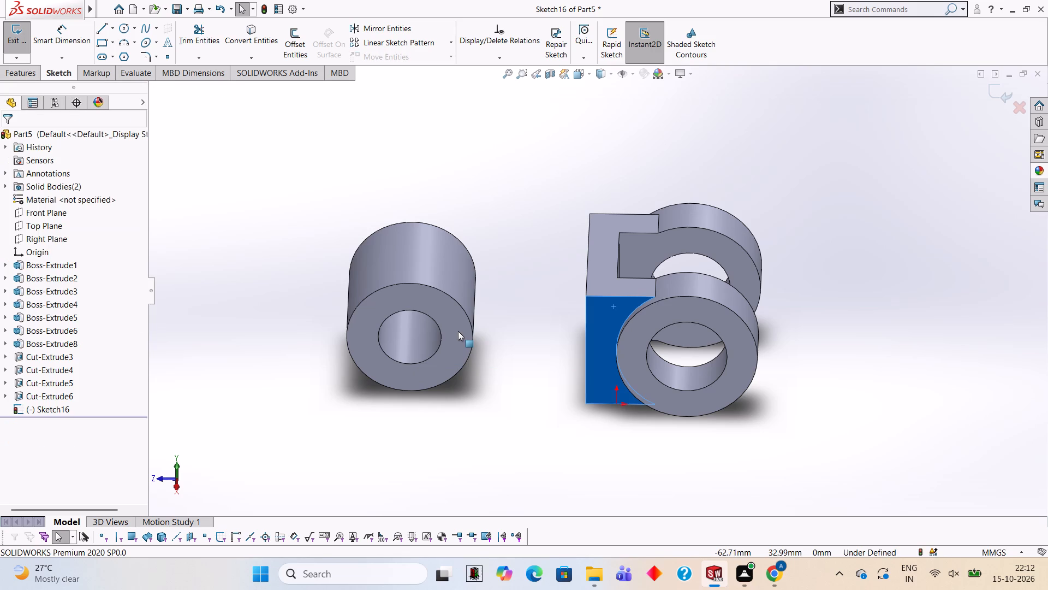
pyautogui.hotkey('ctrl', 'z')
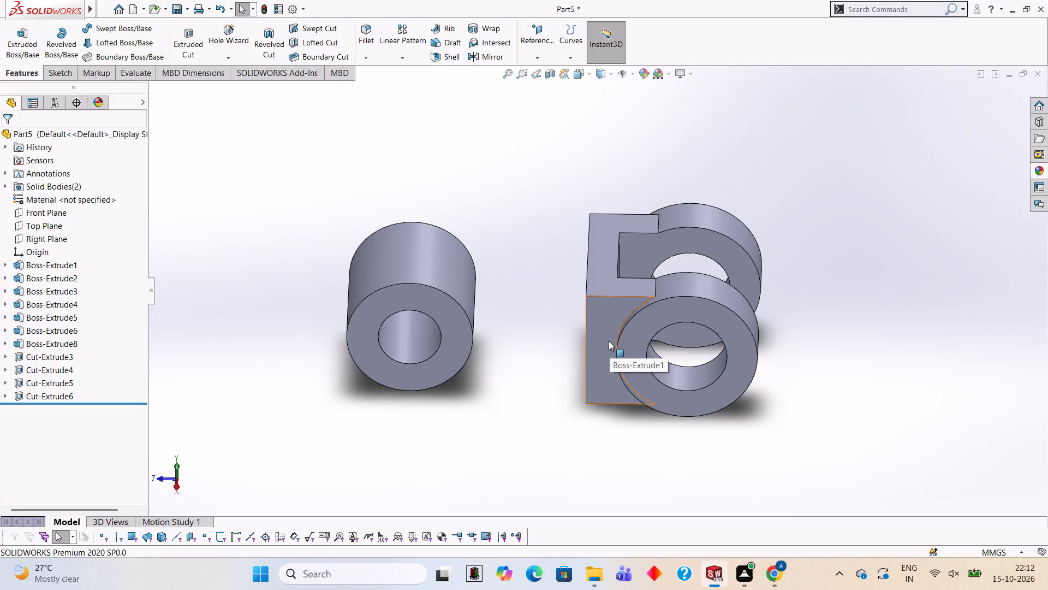
# On the clevis block's top face, sketch a 9 mm line from the eye-side edge's midpoint and a perpendicular line about 59 mm long toward the cylinder.
pyautogui.scroll(2, 543, 284)
pyautogui.moveTo(587, 270); pyautogui.dragTo(482, 419, button='middle')
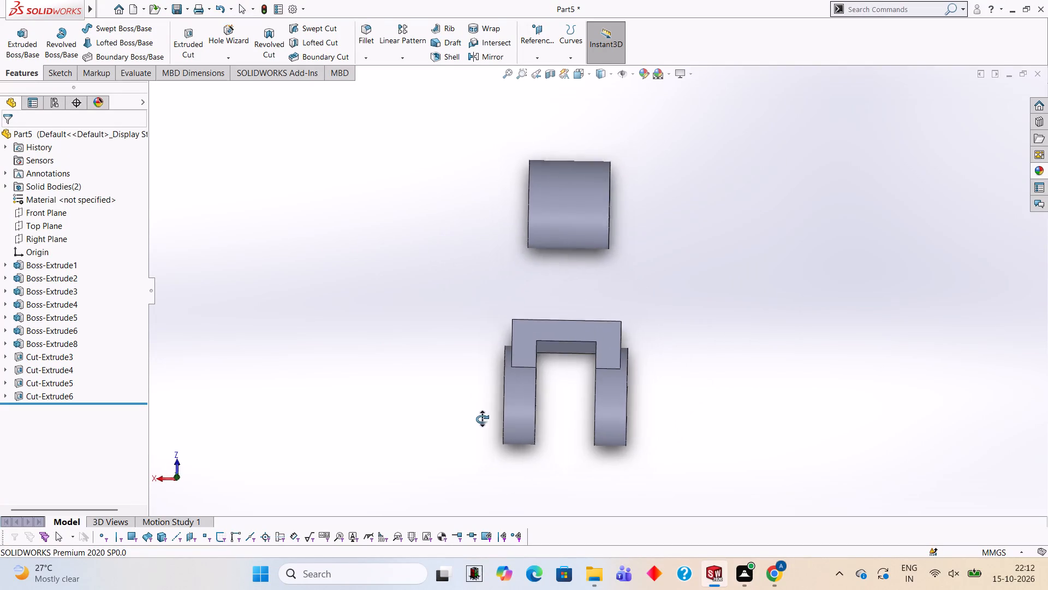
pyautogui.moveTo(482, 419); pyautogui.dragTo(482, 420, button='middle')
pyautogui.moveTo(612, 221); pyautogui.dragTo(602, 411, button='middle')
pyautogui.click(562, 333)
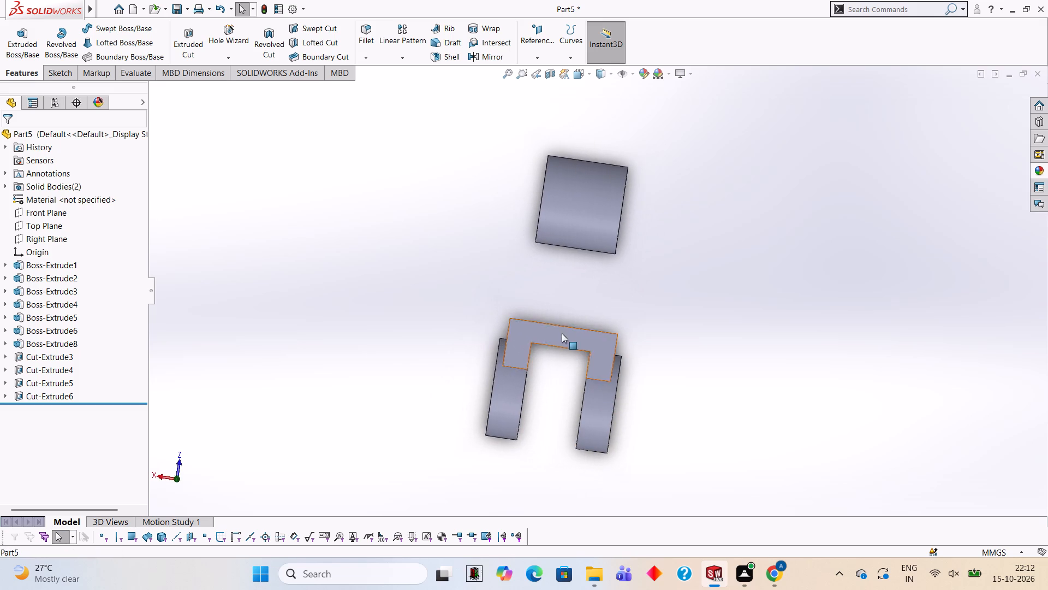
pyautogui.click(610, 302)
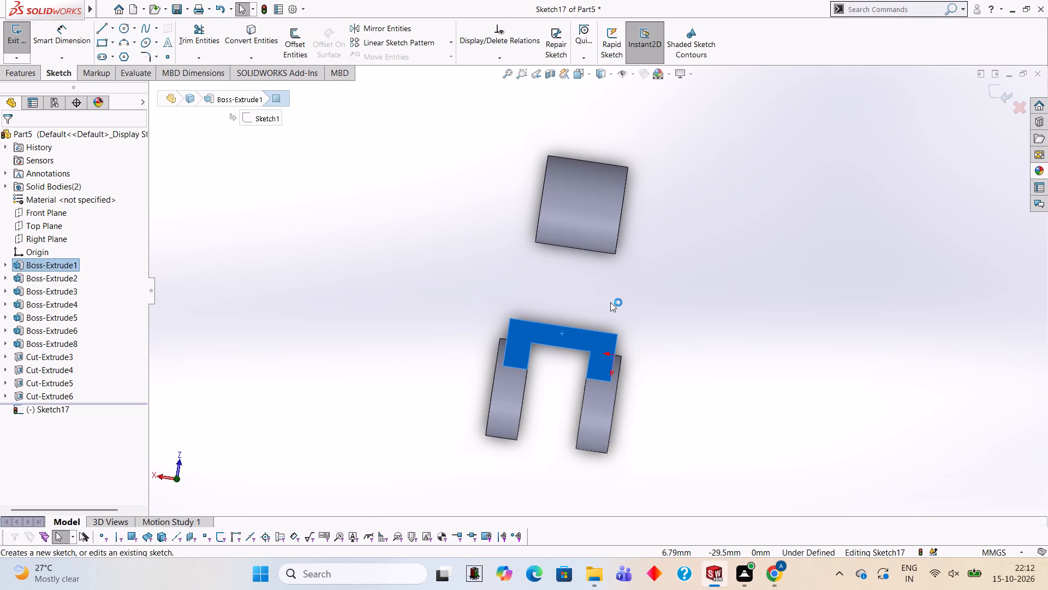
pyautogui.hotkey('ctrl', '8')
pyautogui.scroll(2, 612, 302)
pyautogui.scroll(-3, 612, 302)
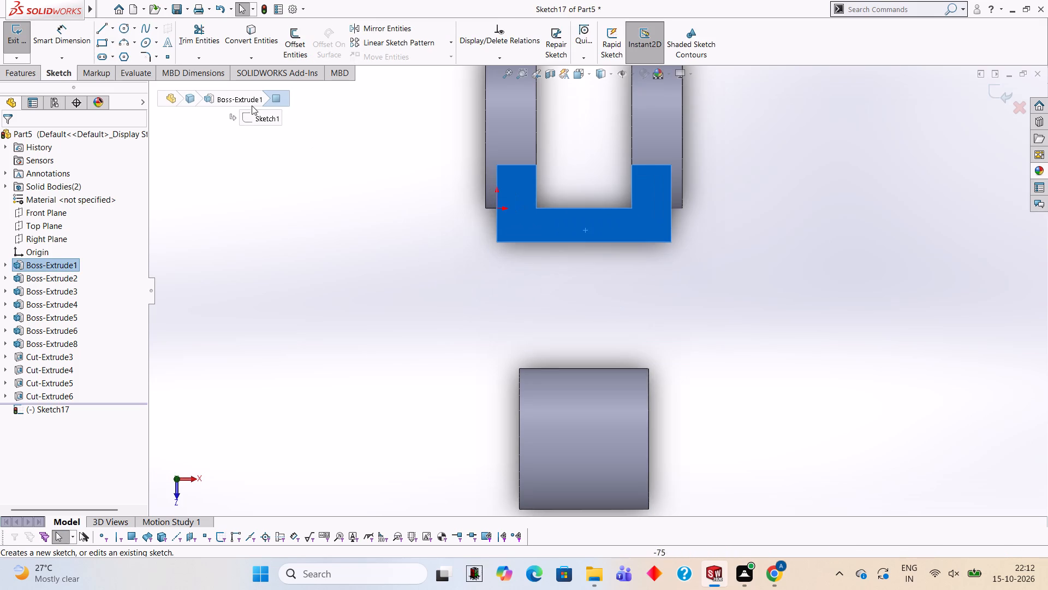
pyautogui.click(103, 27)
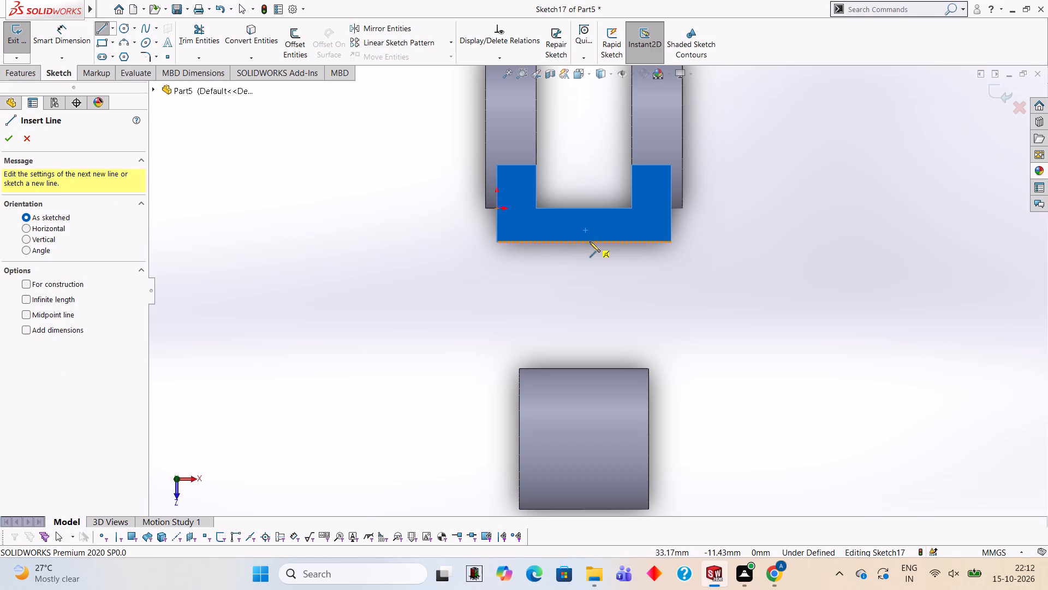
pyautogui.click(582, 243)
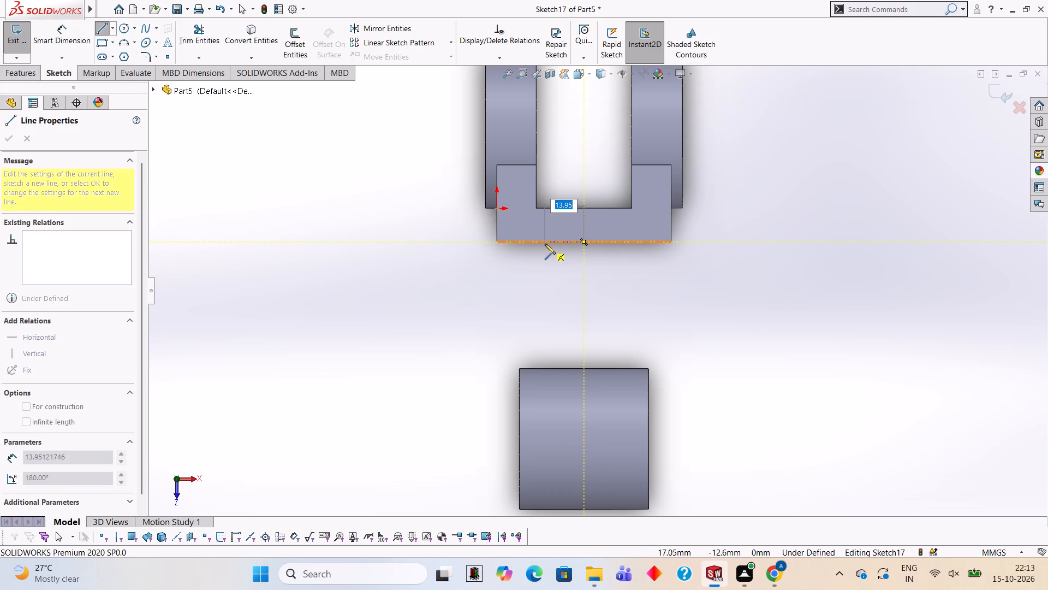
pyautogui.press('9')
pyautogui.press('Return')
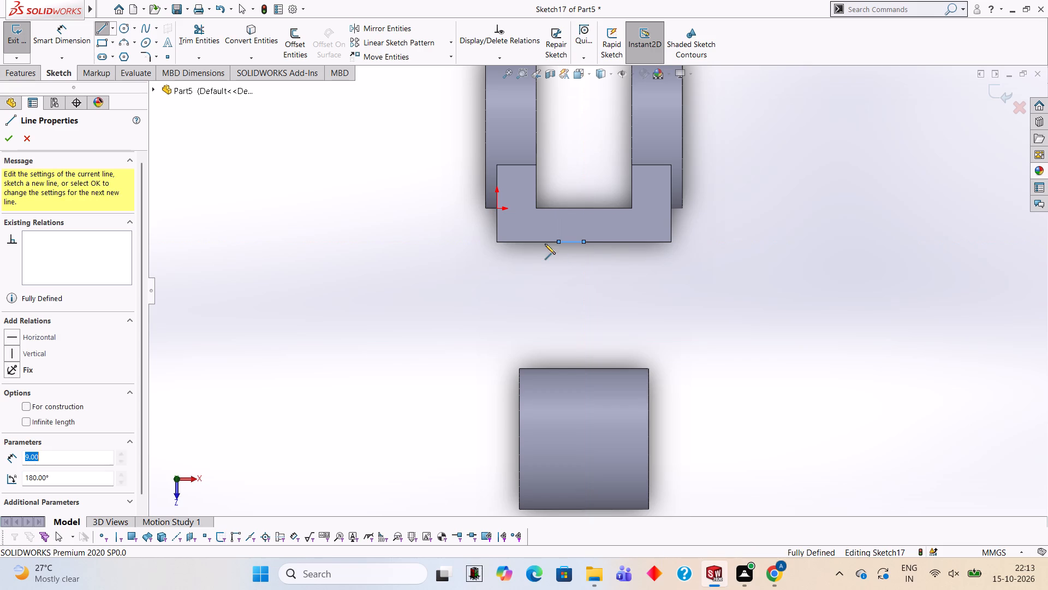
pyautogui.click(558, 409)
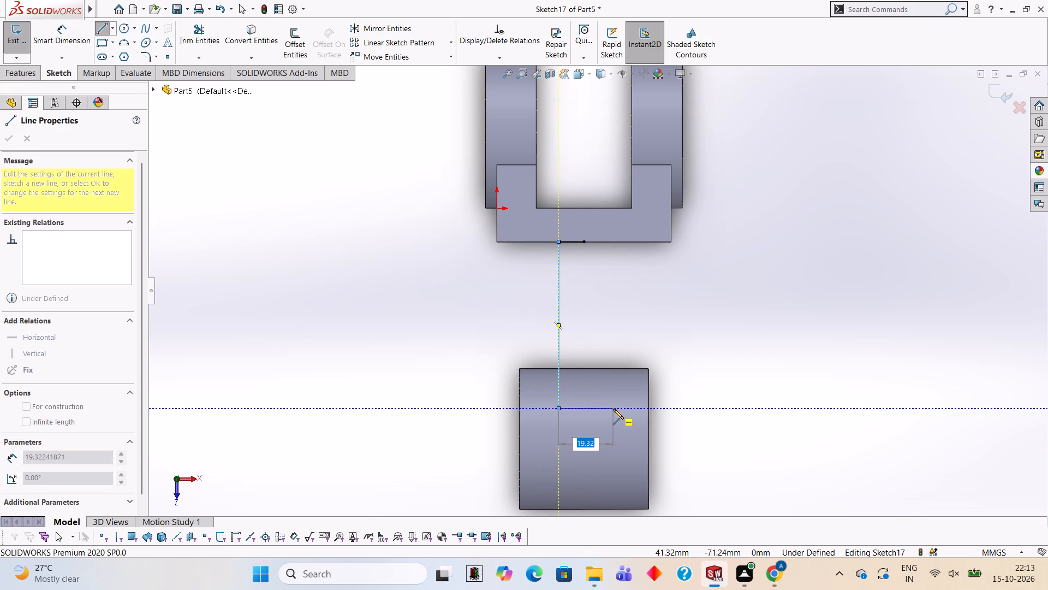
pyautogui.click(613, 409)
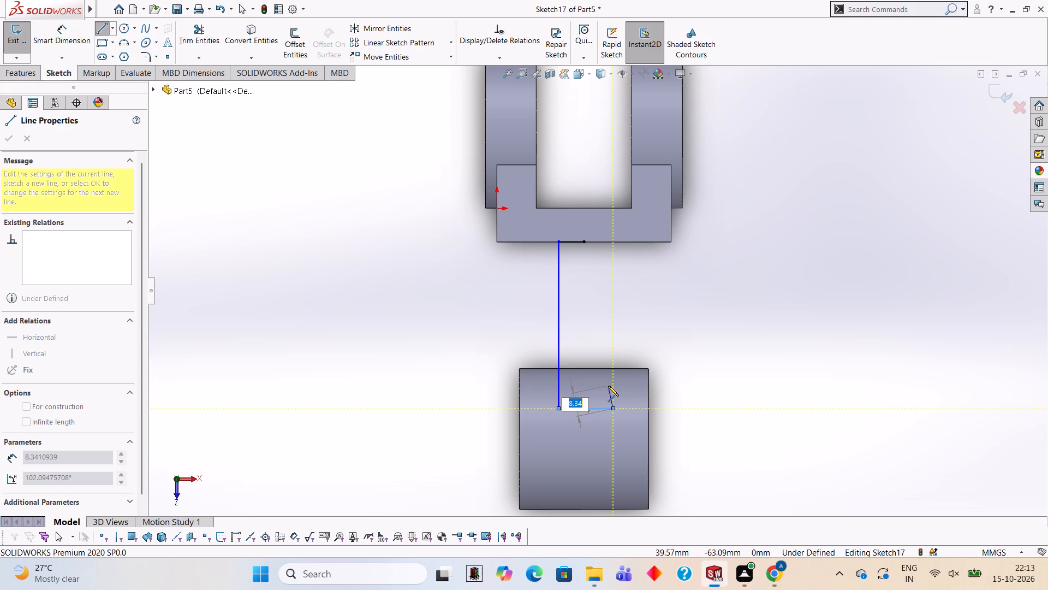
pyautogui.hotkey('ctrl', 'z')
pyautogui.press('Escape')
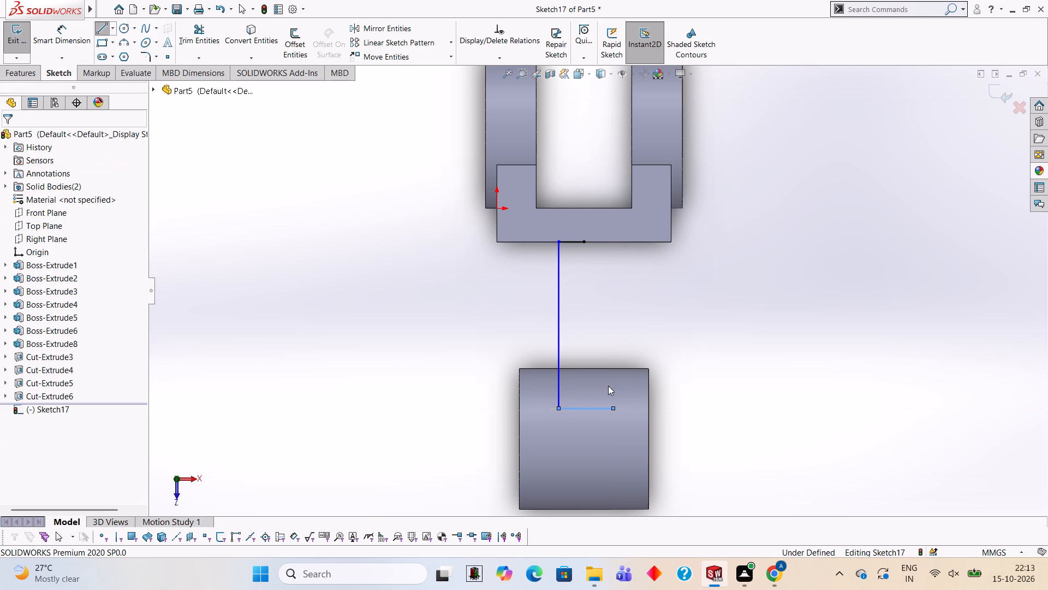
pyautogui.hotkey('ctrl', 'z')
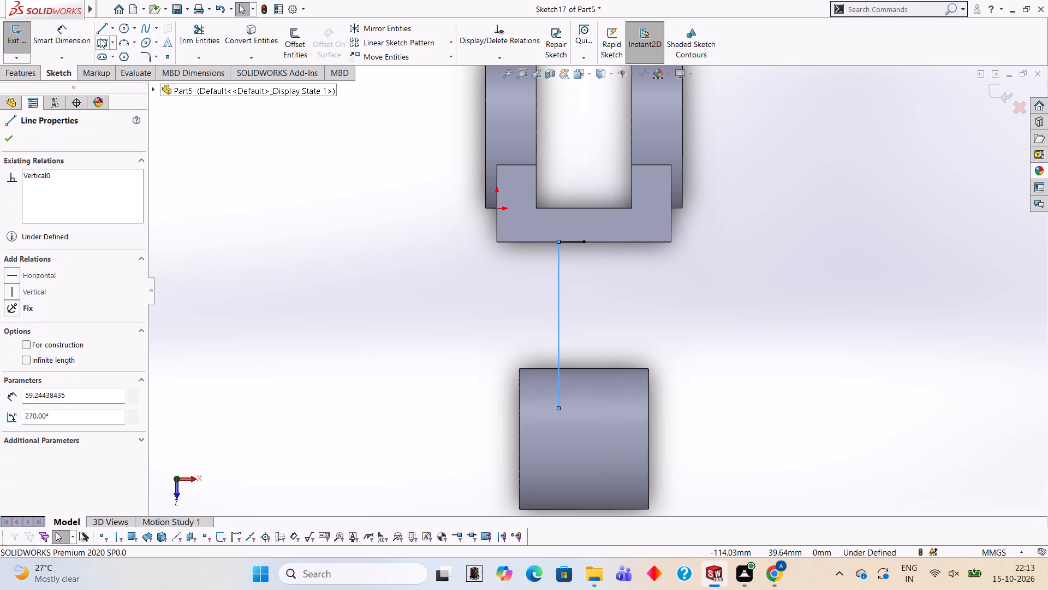
# Close the web profile with an 18 mm end line over the cylinder, a parallel line back to the block, and a line to the edge midpoint.
pyautogui.click(100, 28)
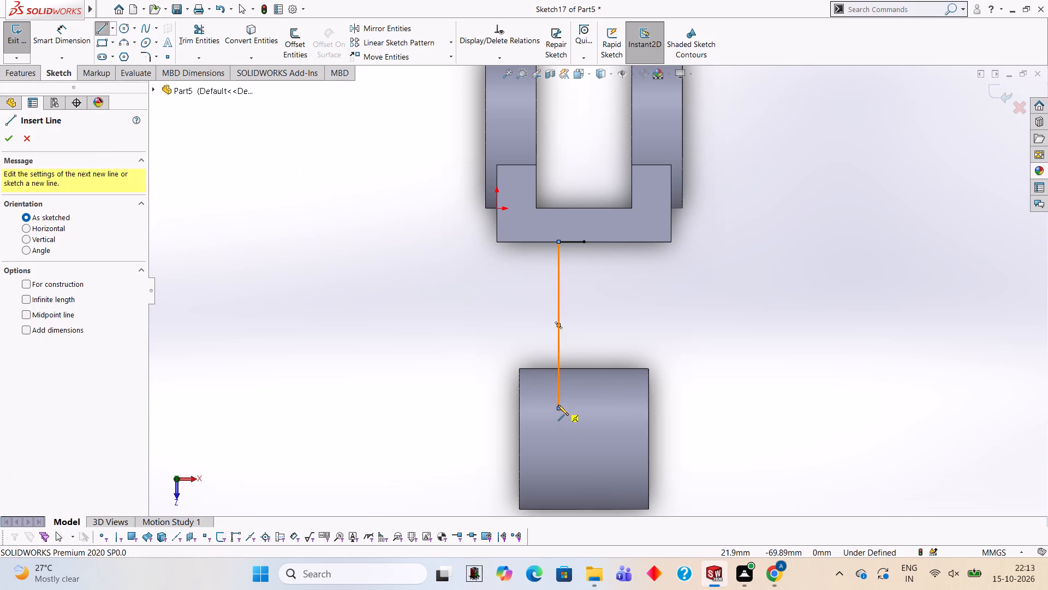
pyautogui.click(557, 409)
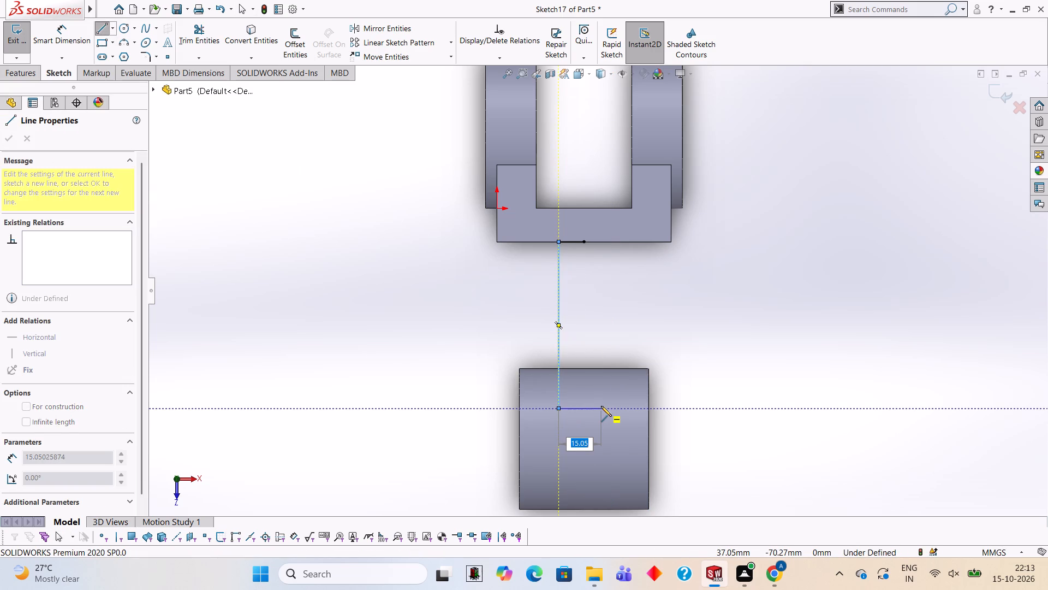
pyautogui.write('18')
pyautogui.press('Return')
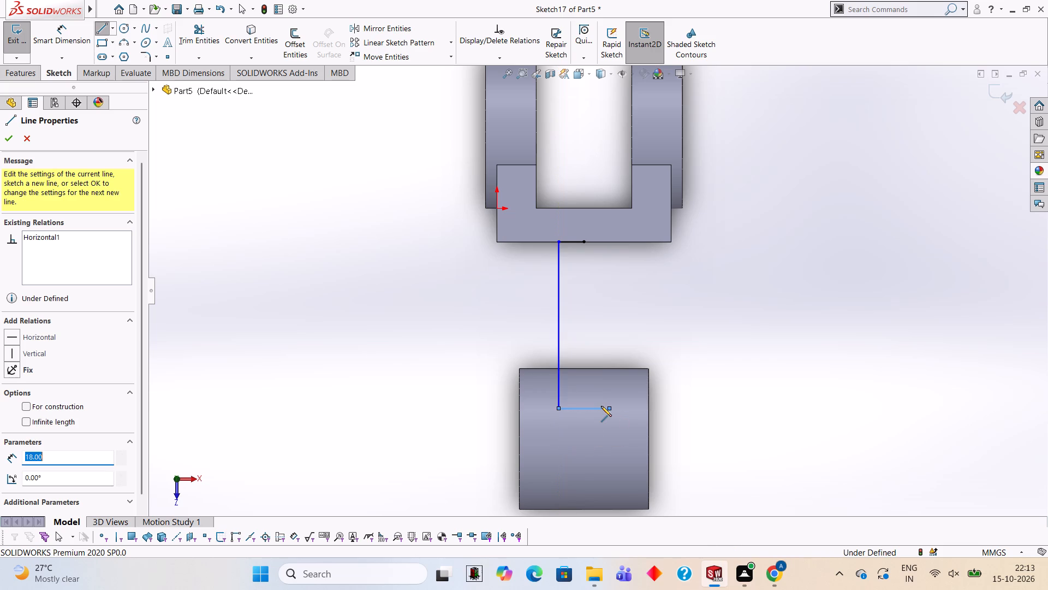
pyautogui.click(608, 240)
pyautogui.click(584, 241)
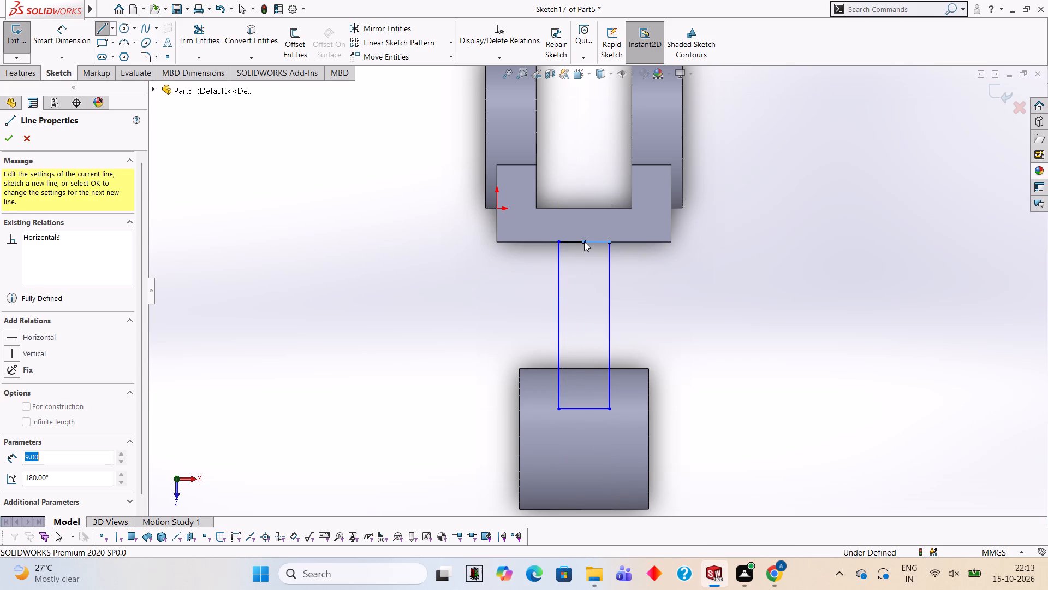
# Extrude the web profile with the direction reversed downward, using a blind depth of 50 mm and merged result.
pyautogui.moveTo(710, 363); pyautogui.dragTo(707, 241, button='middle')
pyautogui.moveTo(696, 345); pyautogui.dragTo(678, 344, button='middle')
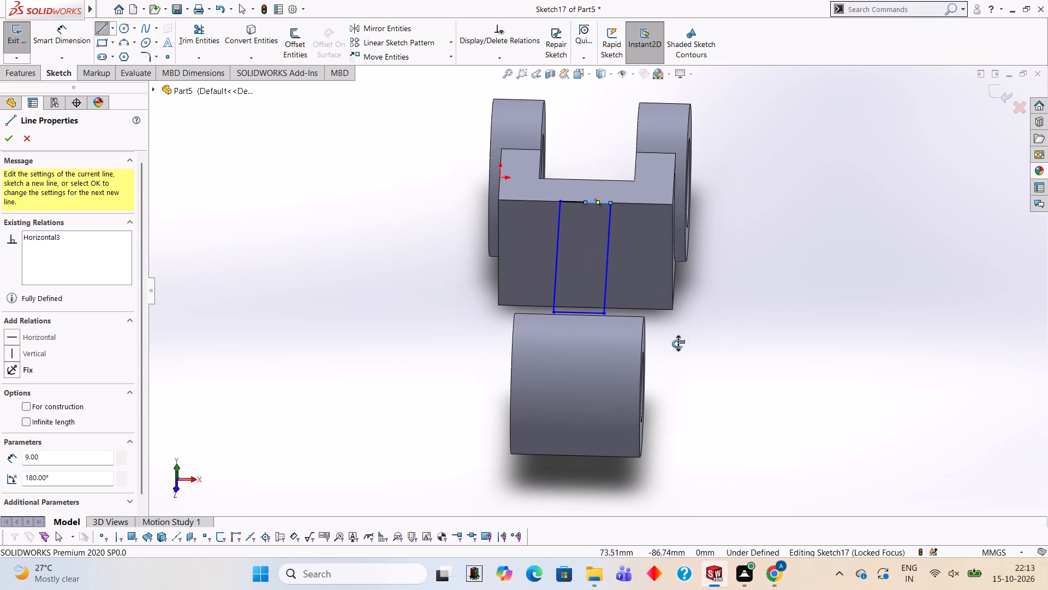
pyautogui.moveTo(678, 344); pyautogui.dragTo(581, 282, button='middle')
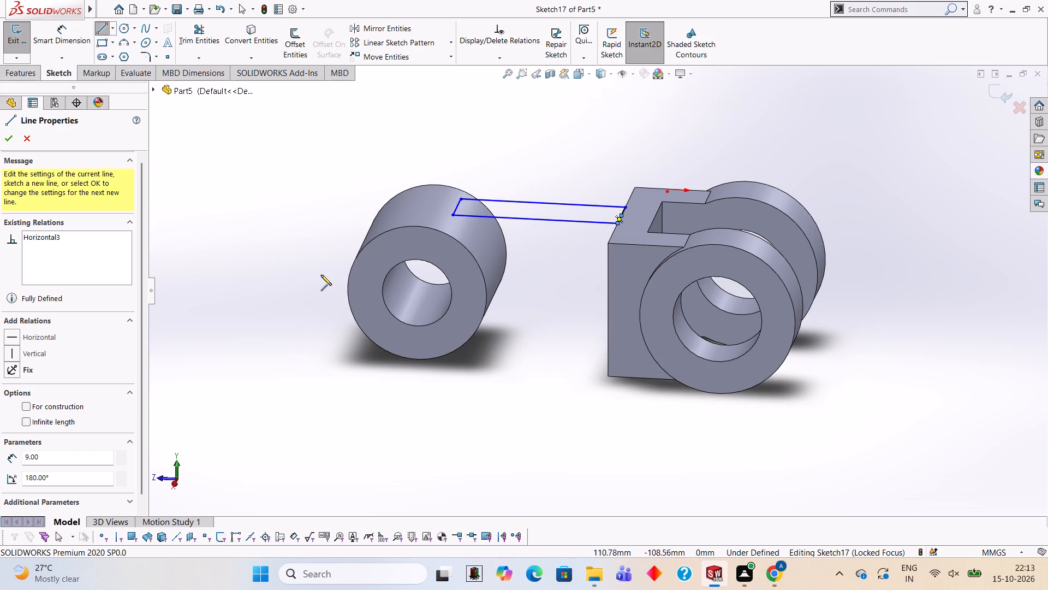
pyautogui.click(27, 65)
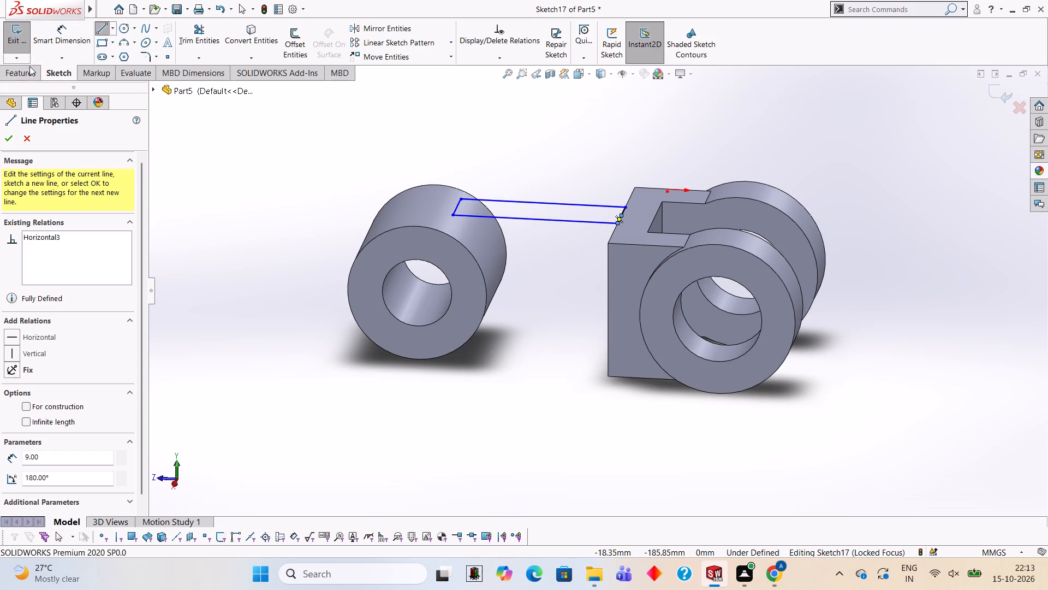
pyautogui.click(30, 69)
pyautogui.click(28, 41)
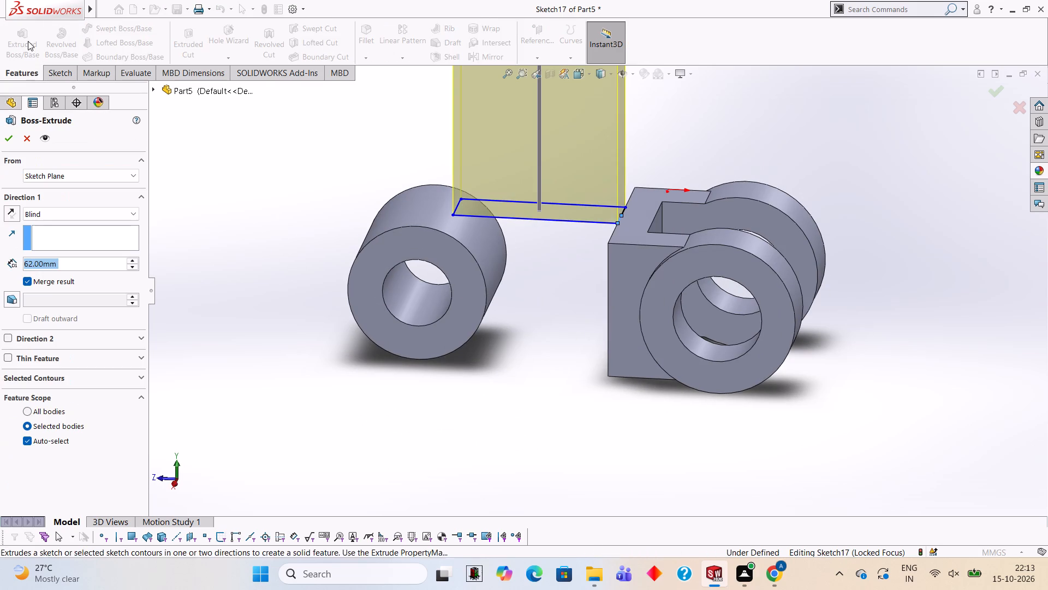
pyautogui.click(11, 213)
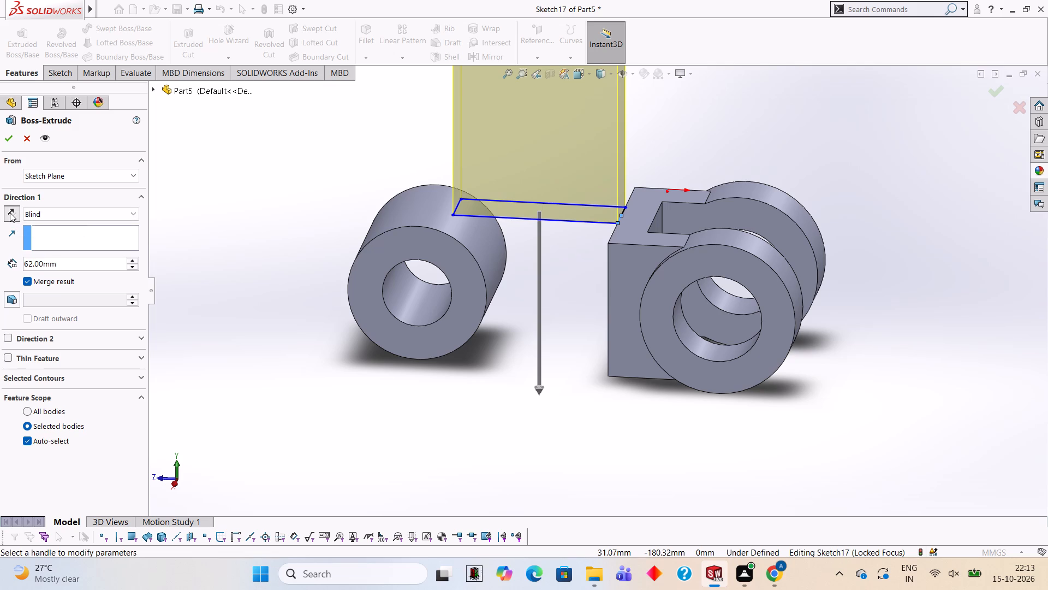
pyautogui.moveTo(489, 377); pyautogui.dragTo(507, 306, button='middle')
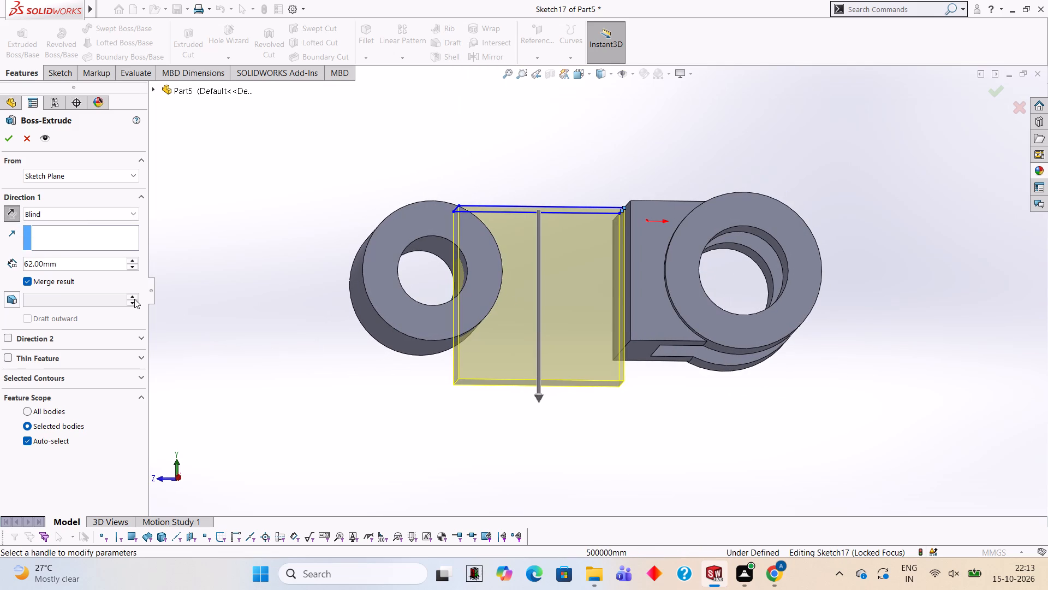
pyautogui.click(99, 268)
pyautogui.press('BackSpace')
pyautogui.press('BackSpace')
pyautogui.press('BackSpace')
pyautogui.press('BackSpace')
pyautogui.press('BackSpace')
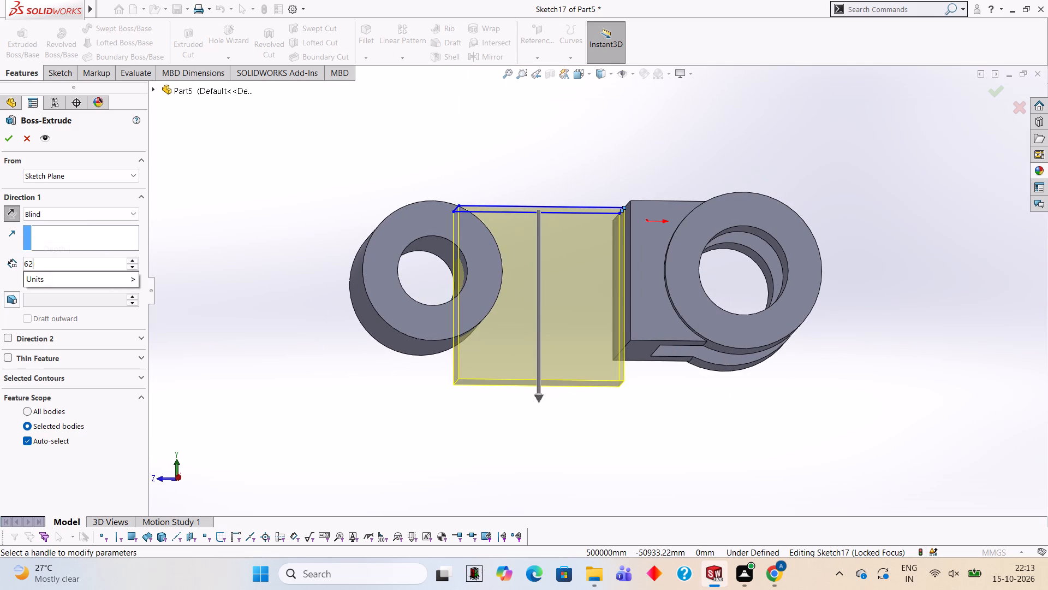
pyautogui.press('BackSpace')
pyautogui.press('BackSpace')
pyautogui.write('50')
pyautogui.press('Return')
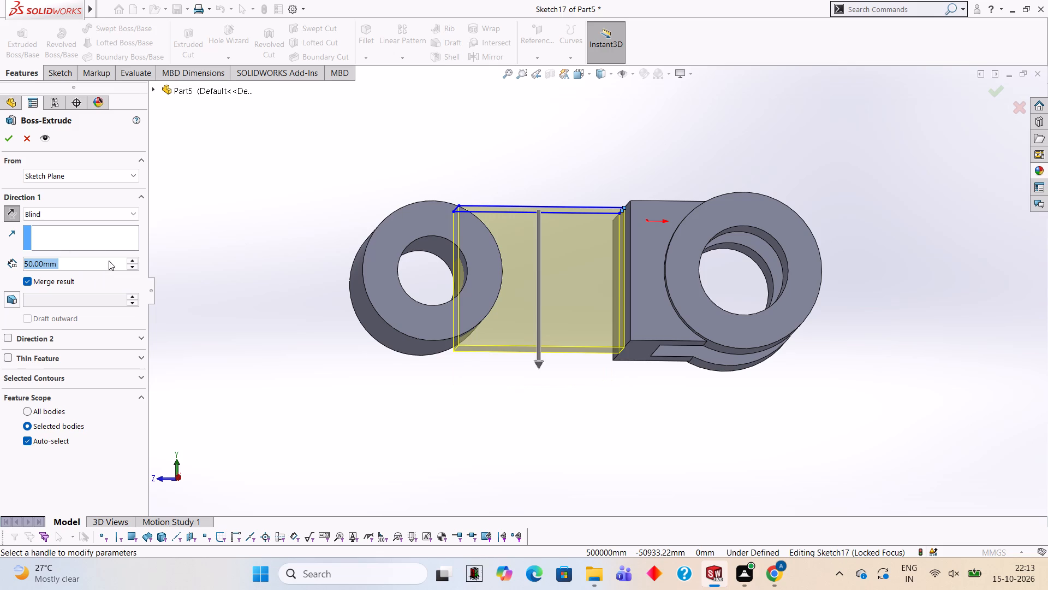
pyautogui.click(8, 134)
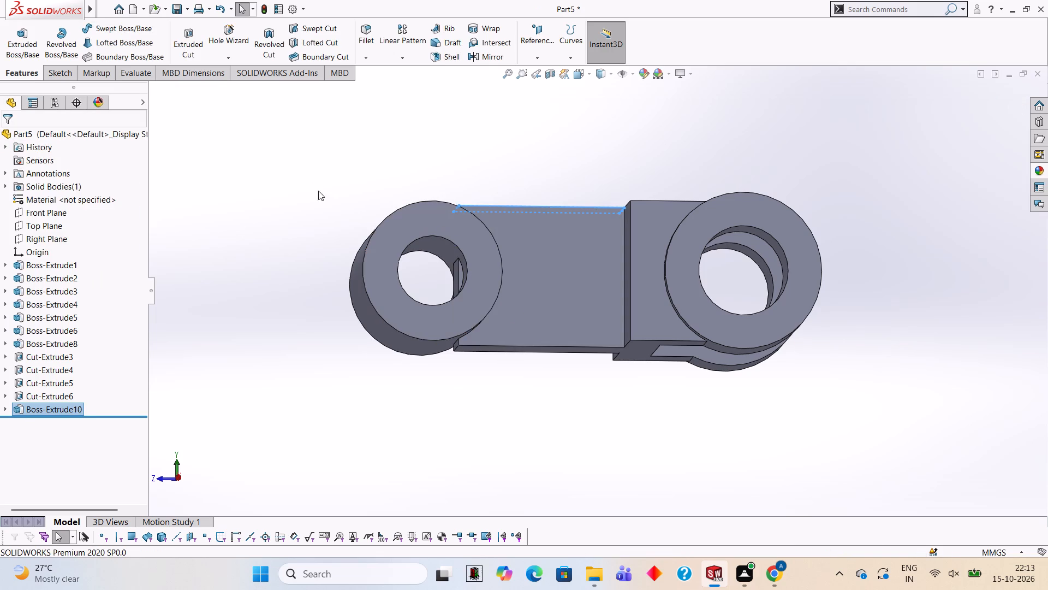
# Examine the extruded web and its junctions with the cylinder's bore and the clevis block from several directions.
pyautogui.click(317, 190)
pyautogui.moveTo(423, 198); pyautogui.dragTo(454, 280, button='middle')
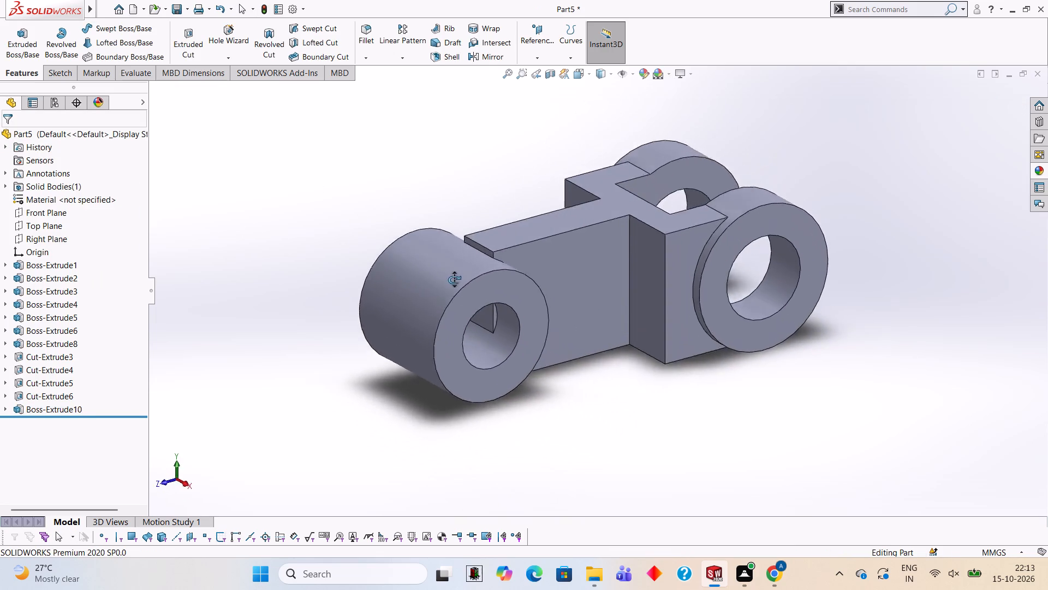
pyautogui.moveTo(454, 280); pyautogui.dragTo(424, 276, button='middle')
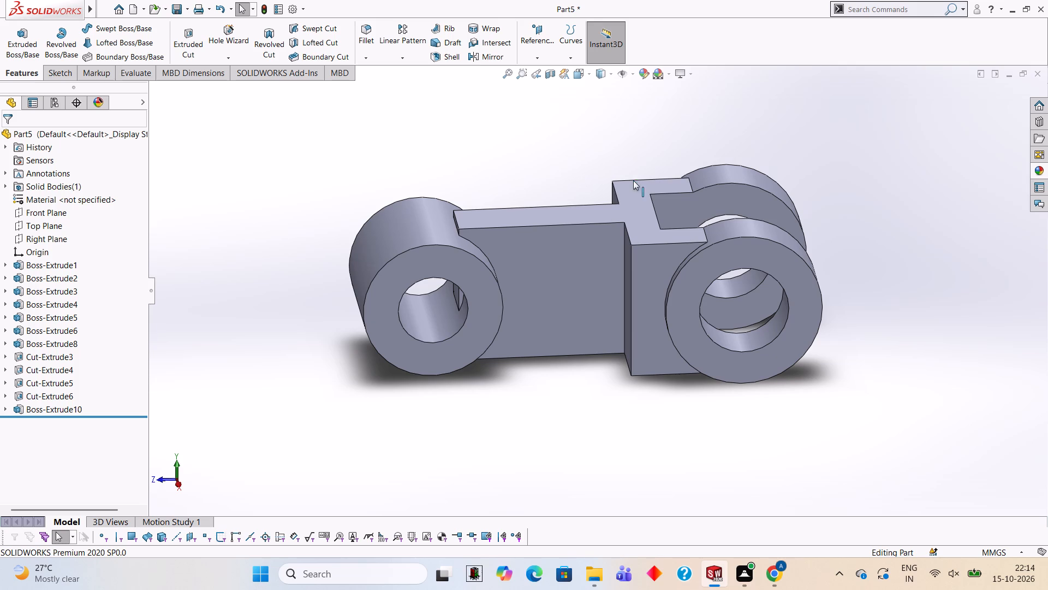
pyautogui.moveTo(760, 234); pyautogui.dragTo(652, 373, button='middle')
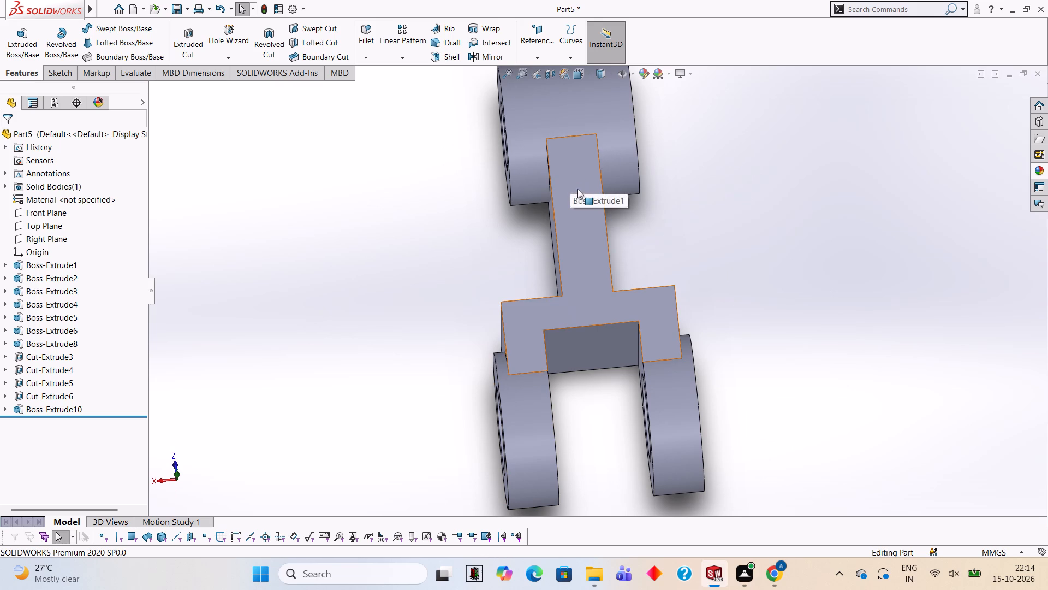
pyautogui.moveTo(600, 153); pyautogui.dragTo(594, 265, button='middle')
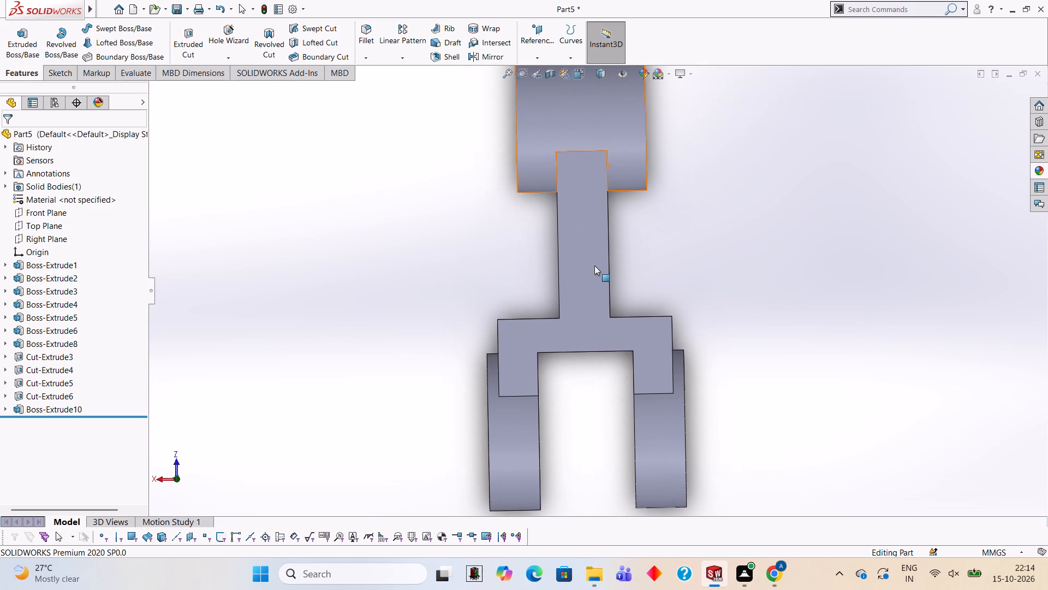
pyautogui.moveTo(589, 266); pyautogui.dragTo(609, 159, button='middle')
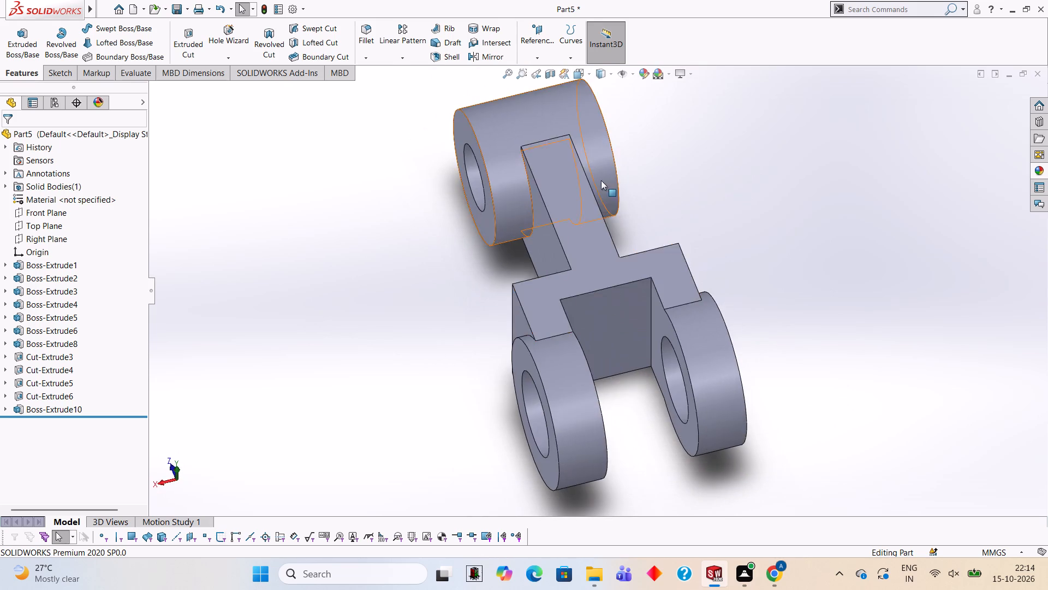
pyautogui.moveTo(591, 202); pyautogui.dragTo(665, 154, button='middle')
pyautogui.moveTo(525, 242); pyautogui.dragTo(537, 180, button='middle')
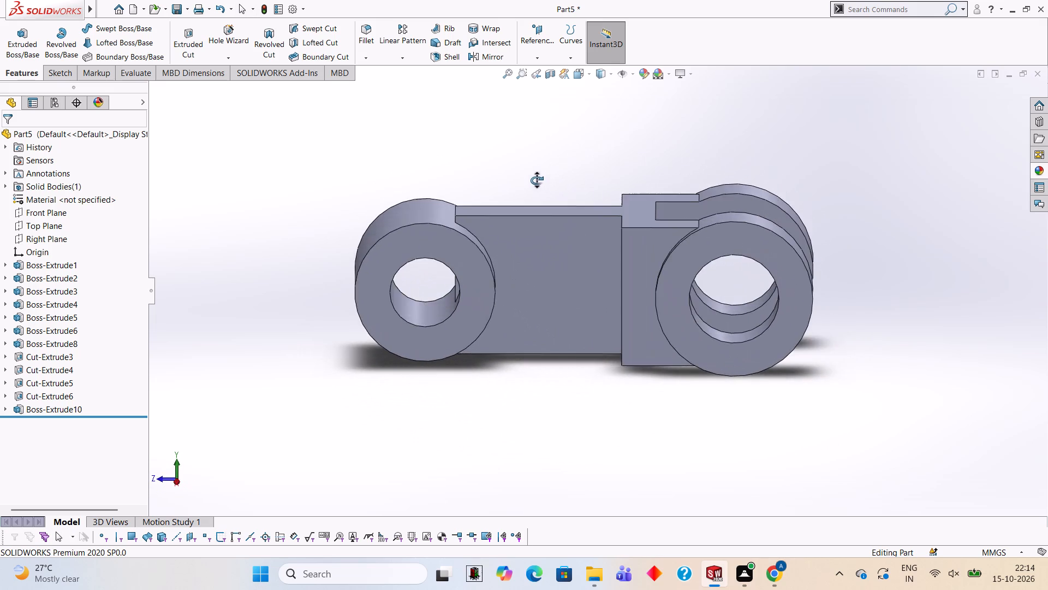
pyautogui.moveTo(537, 180); pyautogui.dragTo(572, 184, button='middle')
pyautogui.scroll(-2, 606, 278)
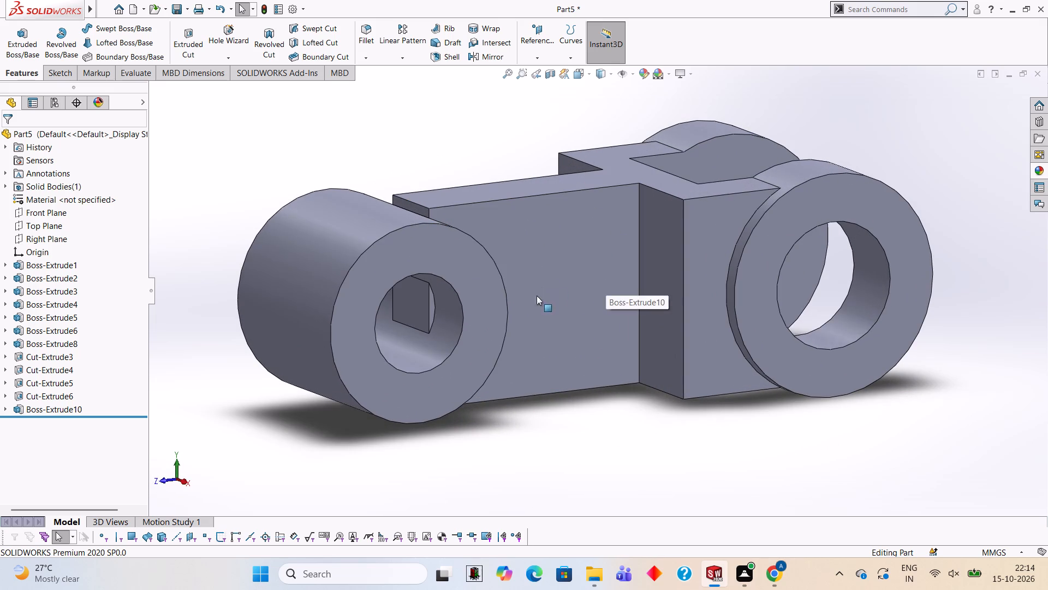
pyautogui.moveTo(520, 317); pyautogui.dragTo(490, 291, button='middle')
pyautogui.scroll(1, 471, 270)
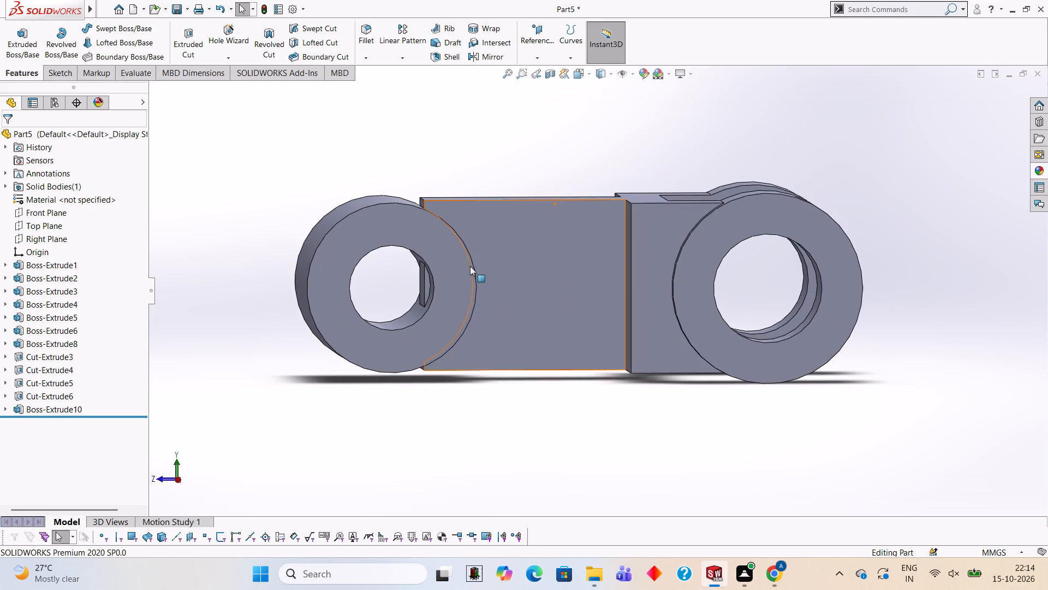
pyautogui.scroll(-2, 469, 252)
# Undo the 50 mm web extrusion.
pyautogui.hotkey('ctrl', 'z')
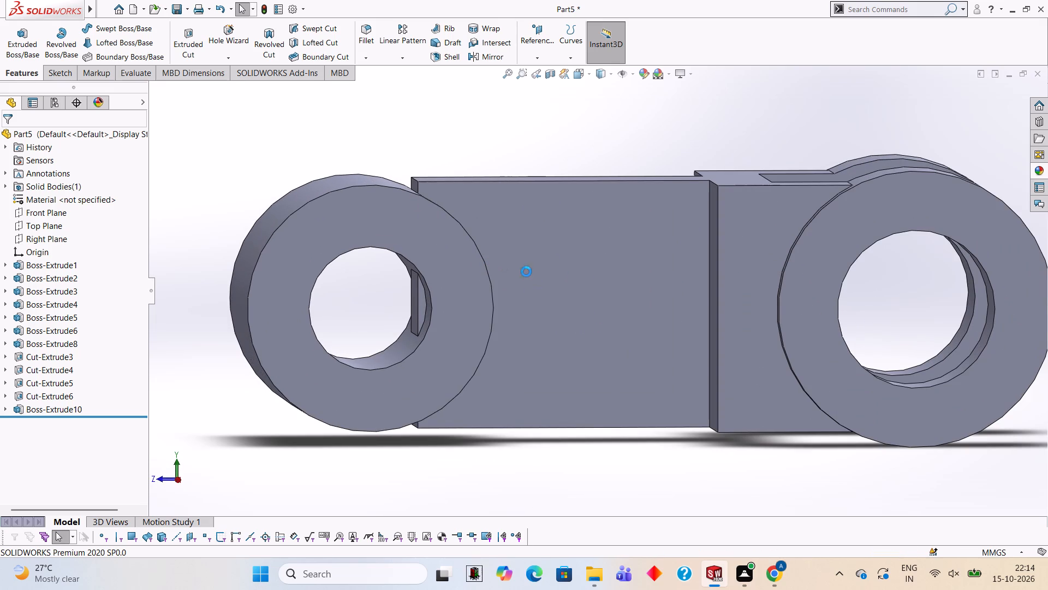
# Extend the web profile further over the cylinder with a line about 14 mm long, an 18 mm end line, and a parallel return line.
pyautogui.moveTo(547, 219); pyautogui.dragTo(559, 169, button='middle')
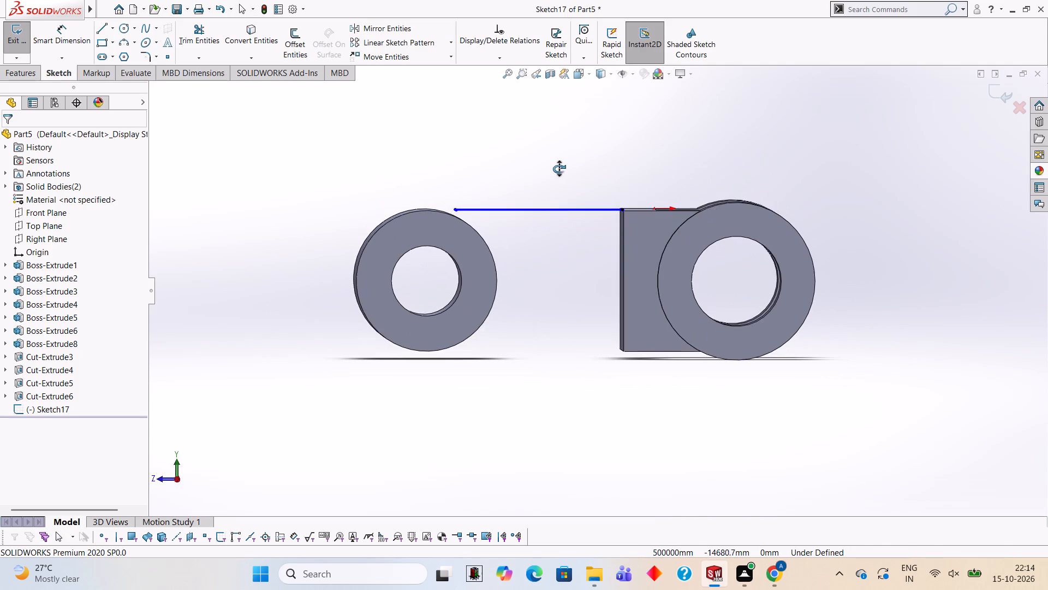
pyautogui.moveTo(559, 169); pyautogui.dragTo(560, 169, button='middle')
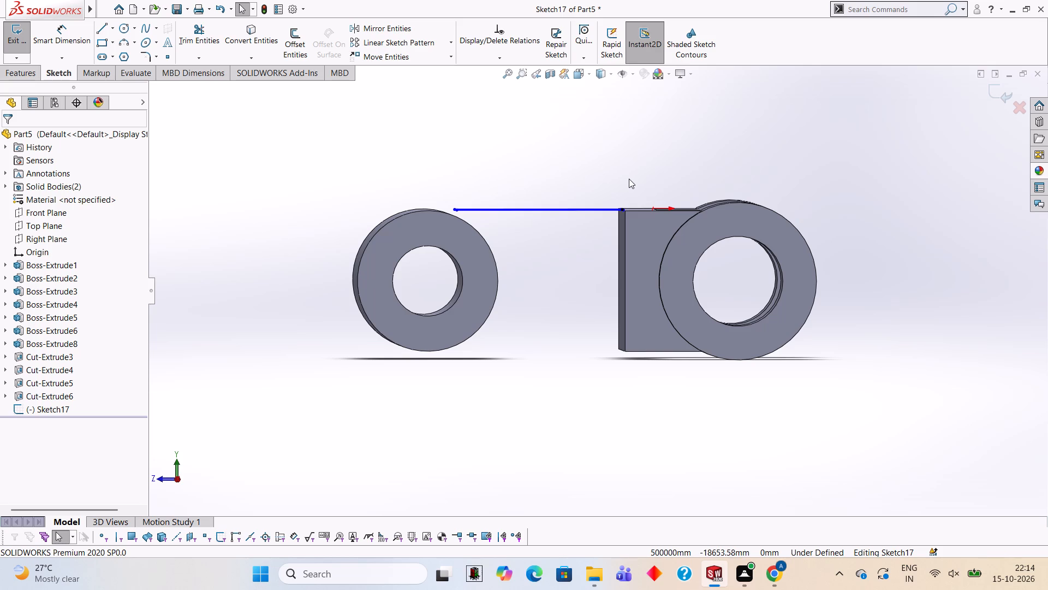
pyautogui.scroll(2, 469, 193)
pyautogui.moveTo(501, 219); pyautogui.dragTo(507, 361, button='middle')
pyautogui.moveTo(516, 302); pyautogui.dragTo(610, 400, button='middle')
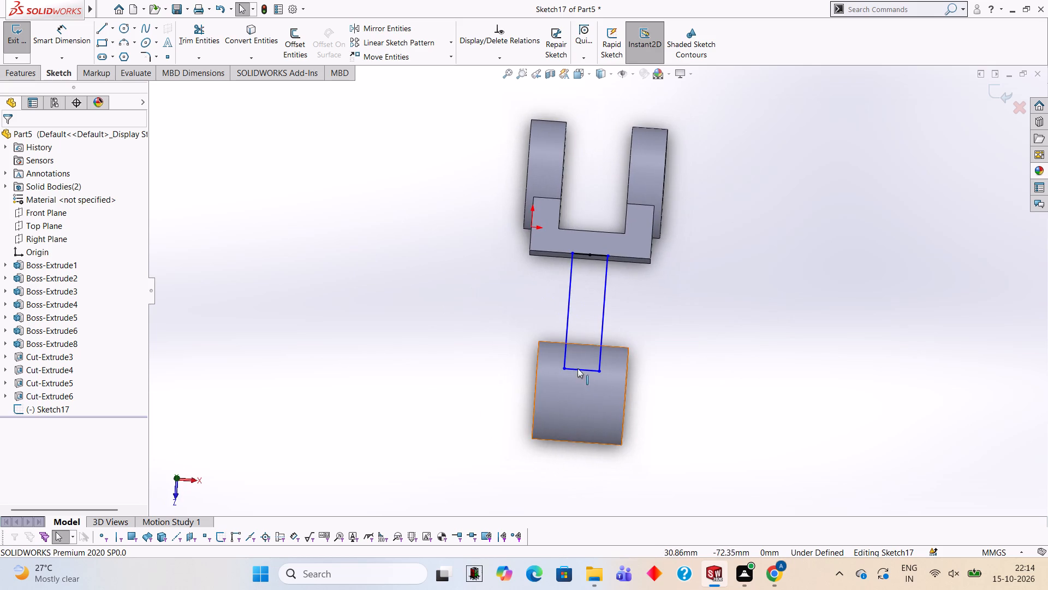
pyautogui.moveTo(588, 321); pyautogui.dragTo(597, 358, button='middle')
pyautogui.click(102, 34)
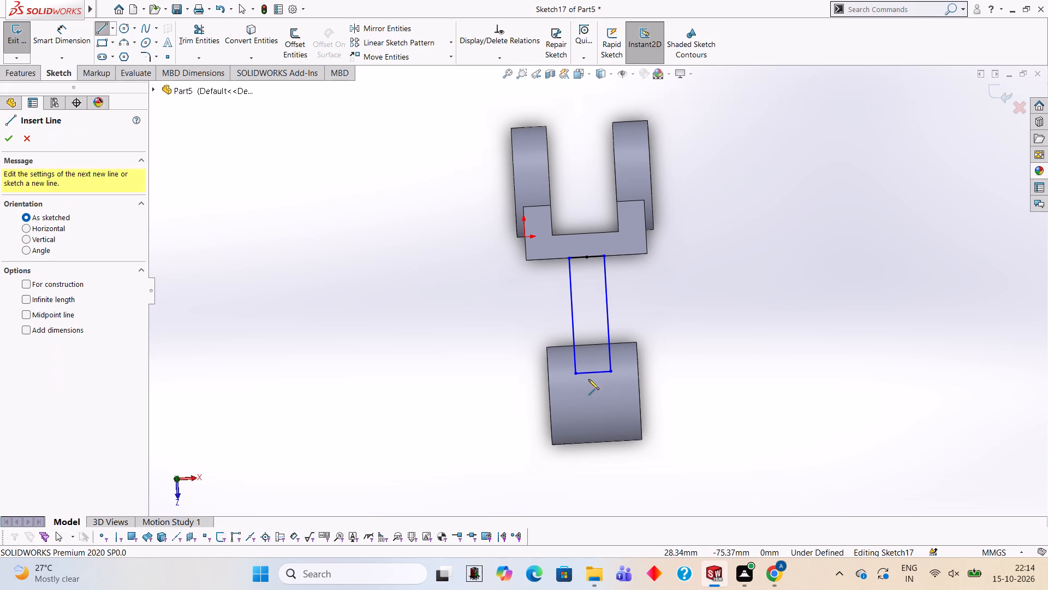
pyautogui.click(572, 372)
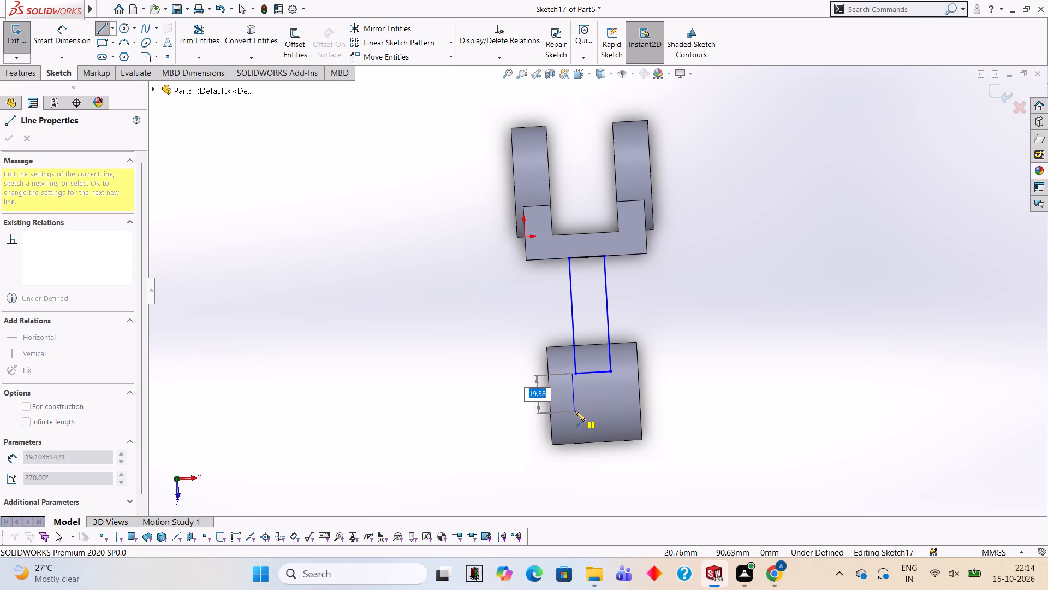
pyautogui.press('Escape')
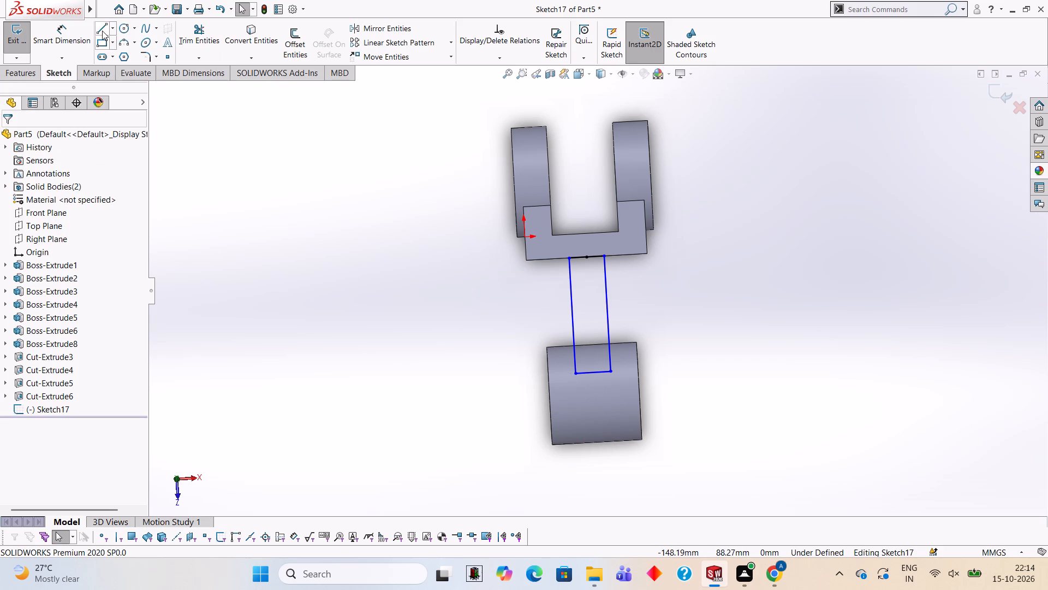
pyautogui.click(102, 31)
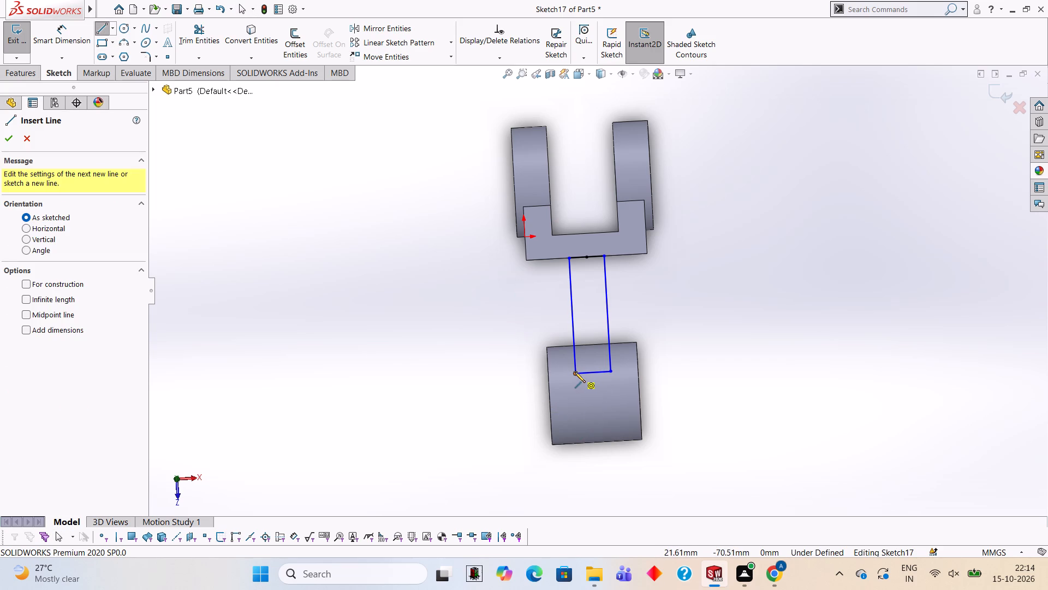
pyautogui.click(575, 372)
pyautogui.click(576, 401)
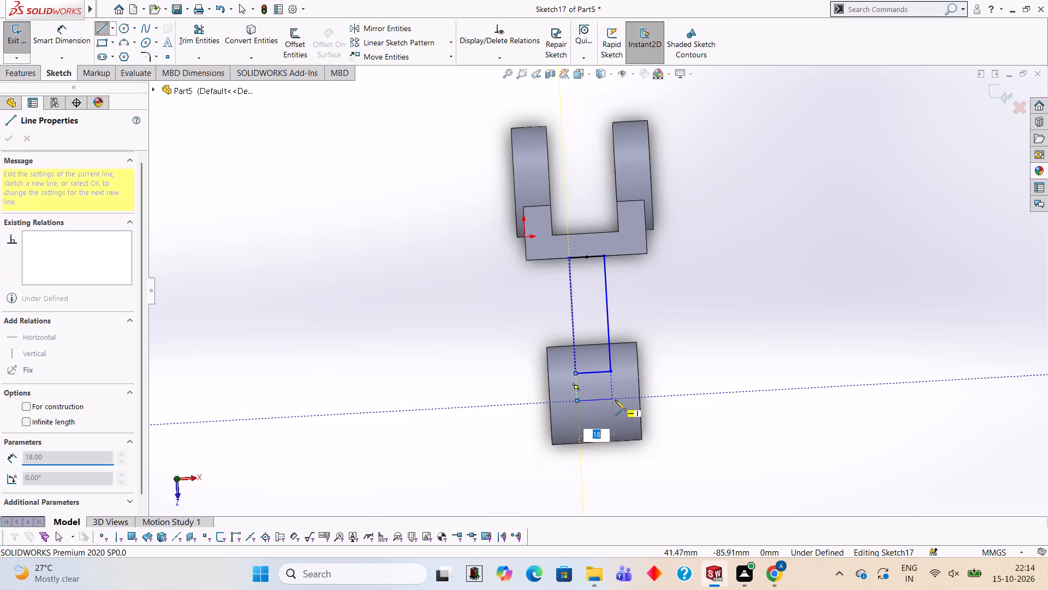
pyautogui.click(615, 400)
pyautogui.click(612, 374)
# Trim away the former end line that divides the lengthened web profile over the cylinder.
pyautogui.moveTo(735, 363); pyautogui.dragTo(611, 255, button='middle')
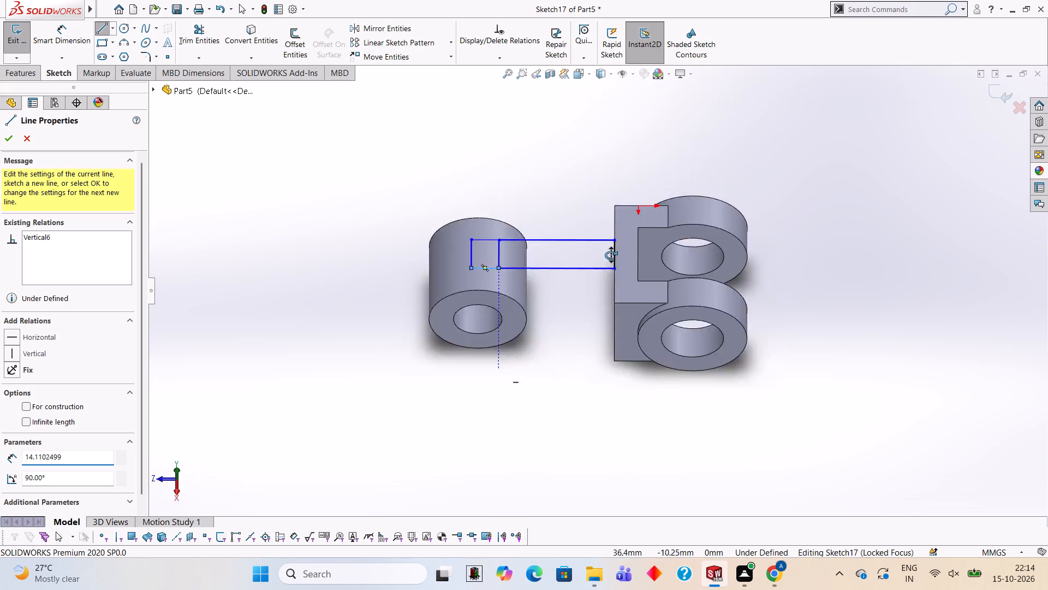
pyautogui.moveTo(611, 255); pyautogui.dragTo(600, 179, button='middle')
pyautogui.moveTo(583, 251); pyautogui.dragTo(598, 232, button='middle')
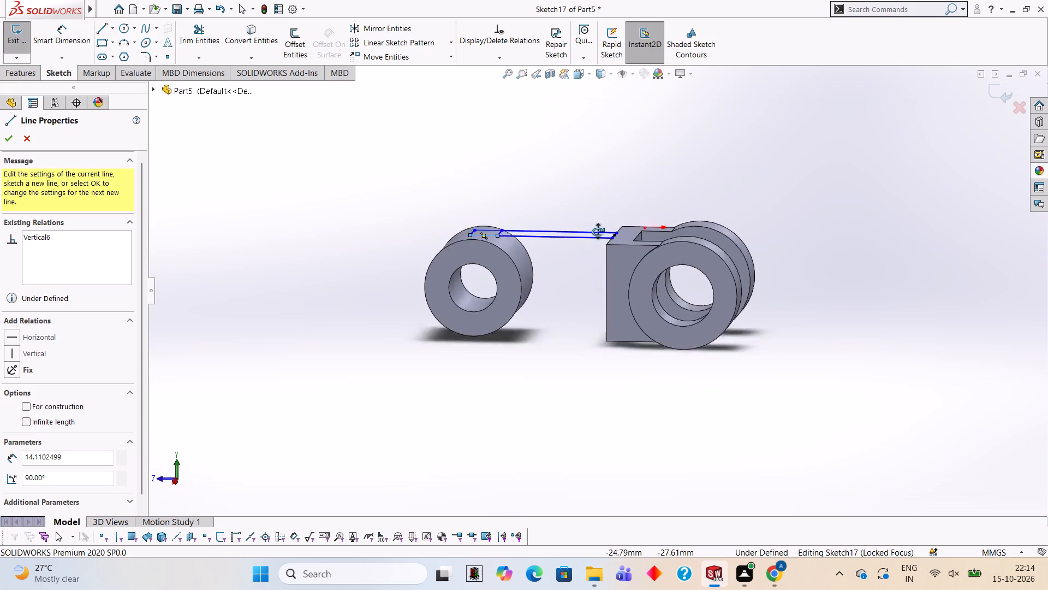
pyautogui.moveTo(598, 232); pyautogui.dragTo(598, 415, button='middle')
pyautogui.click(207, 29)
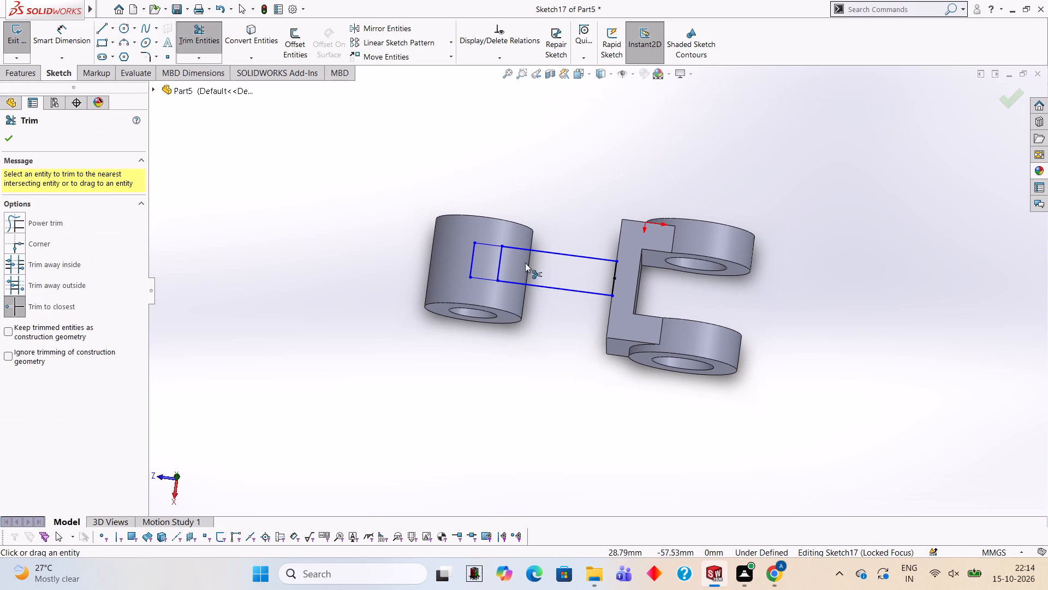
pyautogui.click(499, 258)
# Extrude the lengthened web profile 50 mm blind with the direction reversed downward and merged result.
pyautogui.moveTo(563, 303); pyautogui.dragTo(632, 380, button='middle')
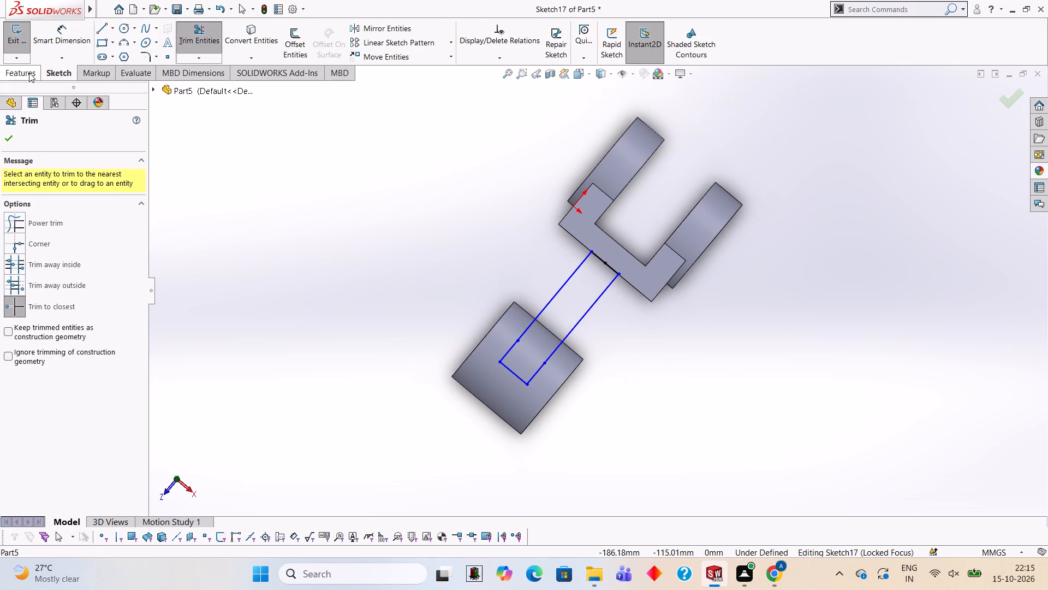
pyautogui.click(29, 73)
pyautogui.click(28, 38)
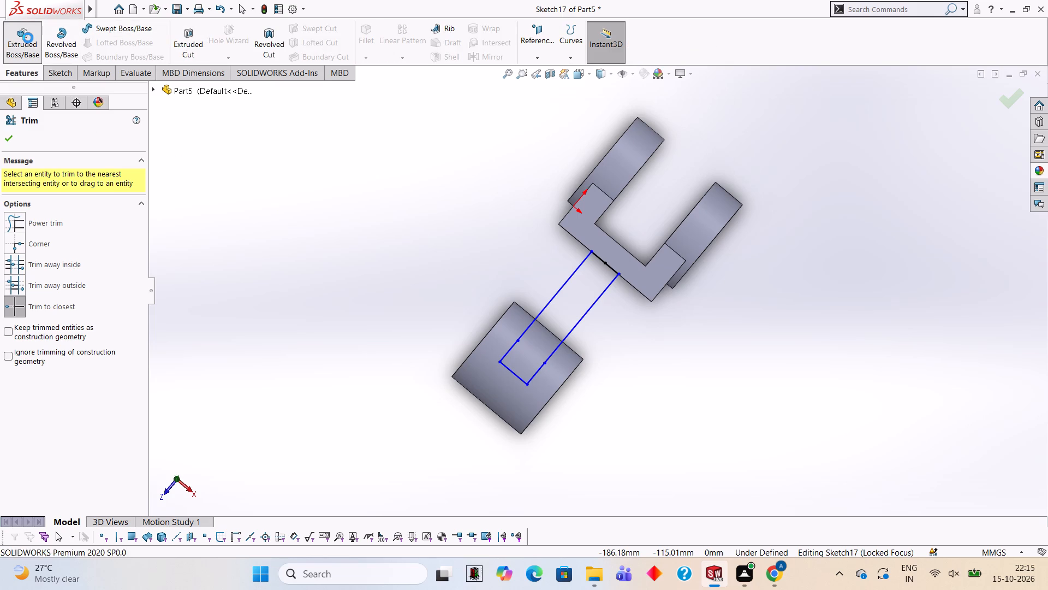
pyautogui.moveTo(802, 326); pyautogui.dragTo(737, 133, button='middle')
pyautogui.moveTo(770, 374); pyautogui.dragTo(773, 382, button='middle')
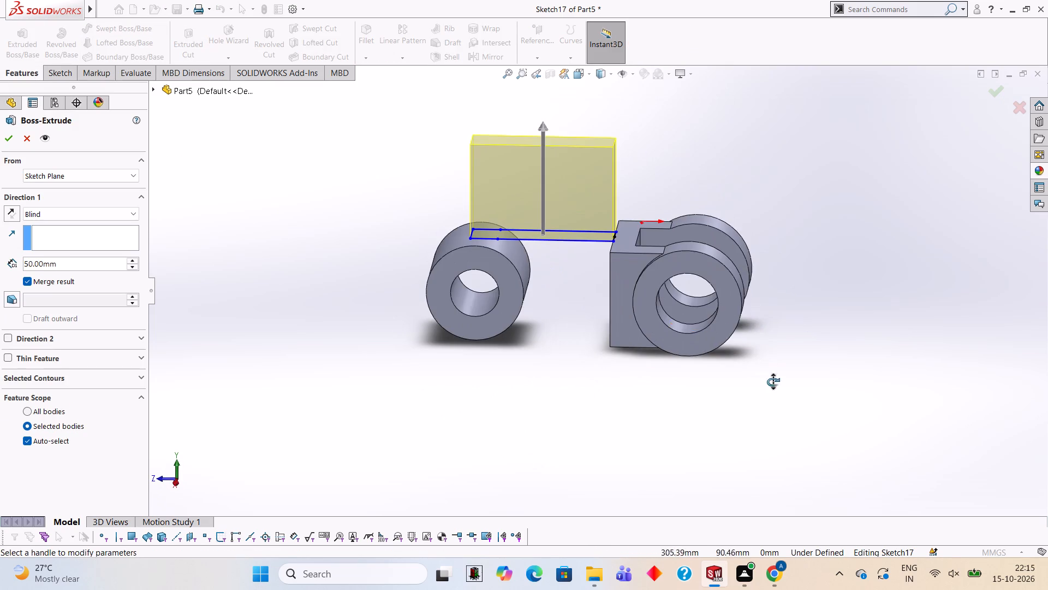
pyautogui.moveTo(773, 382); pyautogui.dragTo(757, 279, button='middle')
pyautogui.moveTo(731, 302); pyautogui.dragTo(748, 375, button='middle')
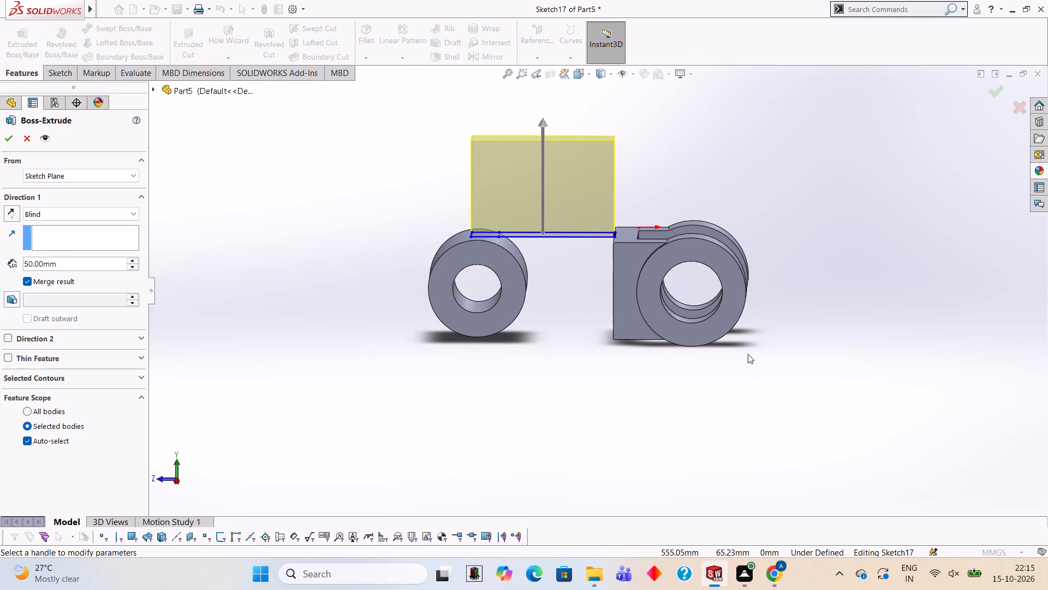
pyautogui.click(9, 203)
pyautogui.click(8, 217)
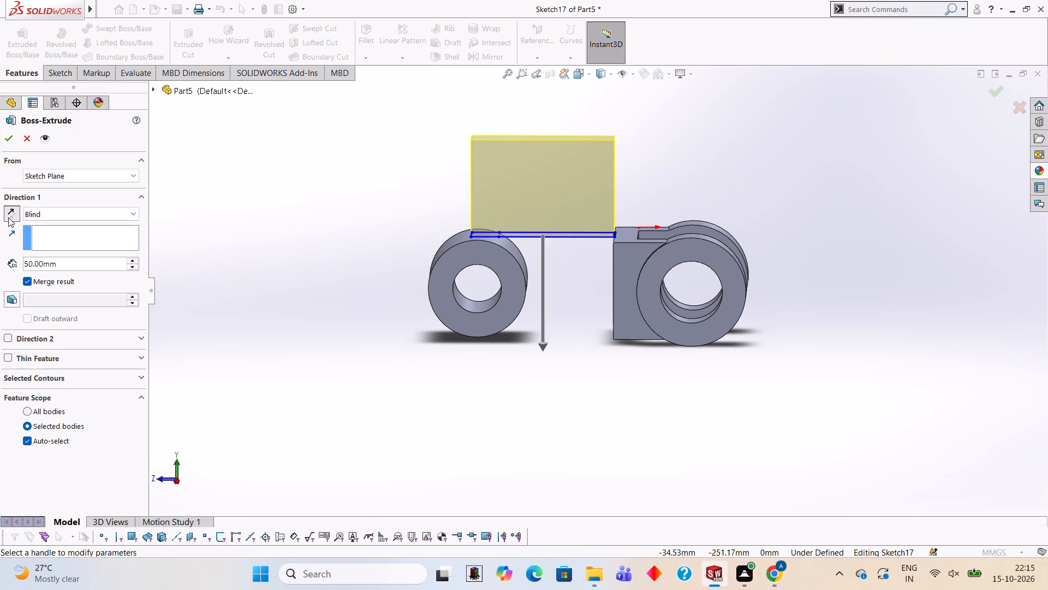
pyautogui.click(9, 141)
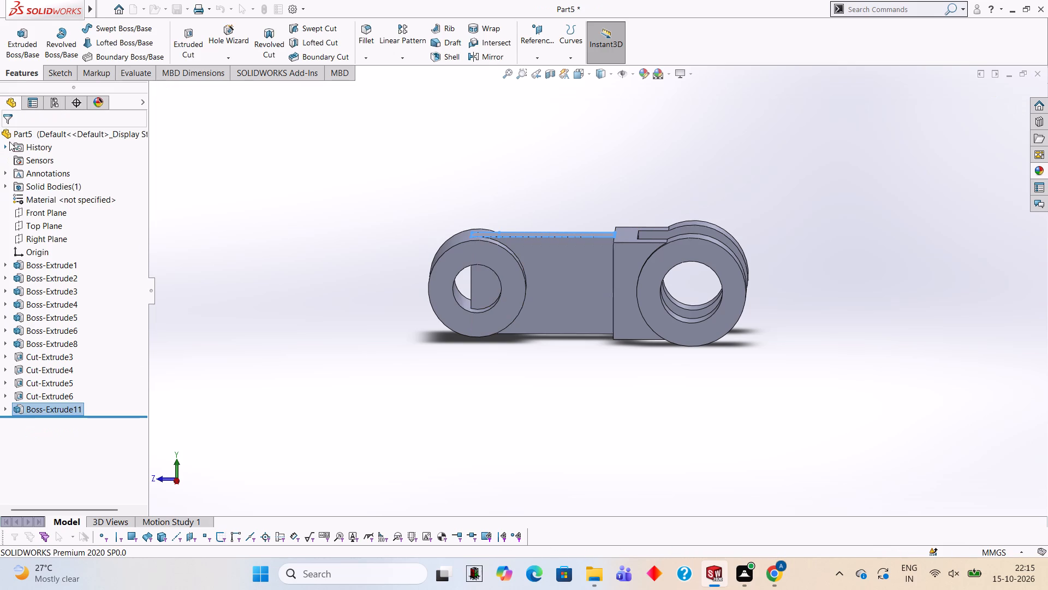
pyautogui.click(251, 213)
# Start a sketch on the web's side face exposed inside the cylinder's bore and view it face-on.
pyautogui.moveTo(409, 222); pyautogui.dragTo(423, 359, button='middle')
pyautogui.scroll(-1, 417, 246)
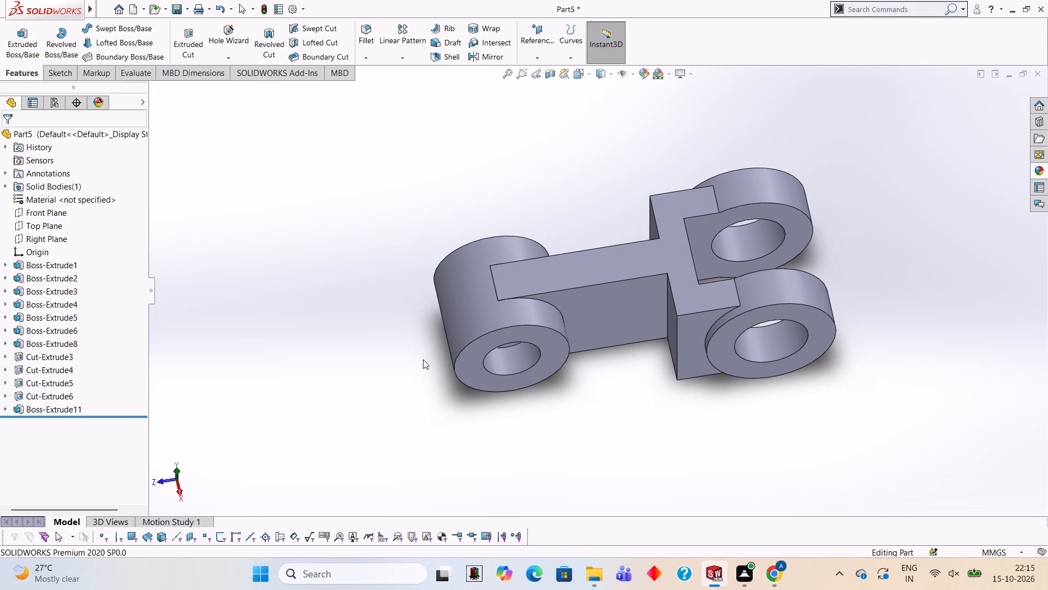
pyautogui.moveTo(684, 346); pyautogui.dragTo(686, 226, button='middle')
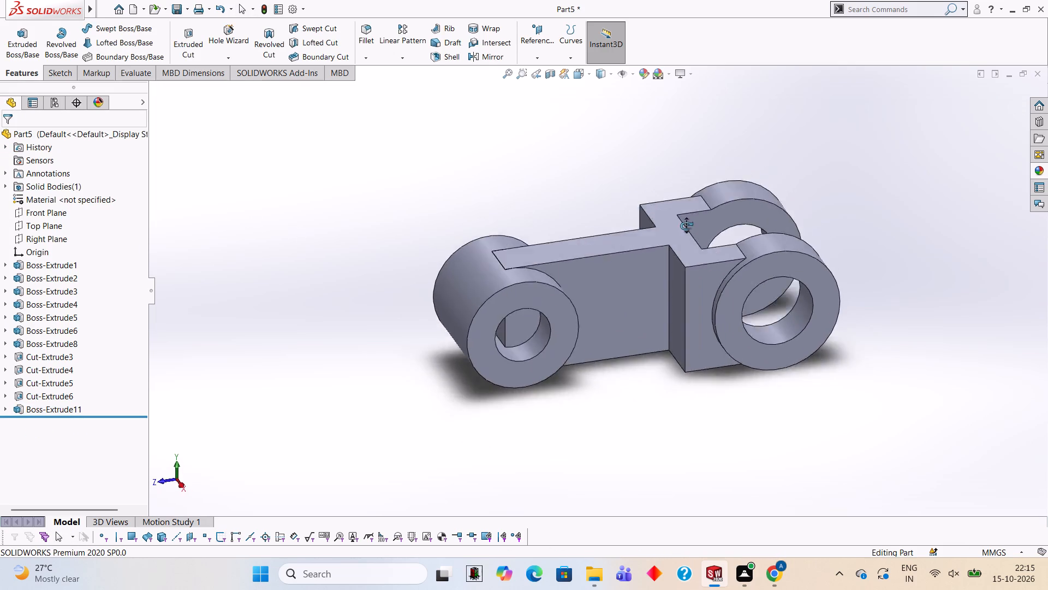
pyautogui.moveTo(686, 226); pyautogui.dragTo(689, 162, button='middle')
pyautogui.moveTo(669, 240); pyautogui.dragTo(646, 290, button='middle')
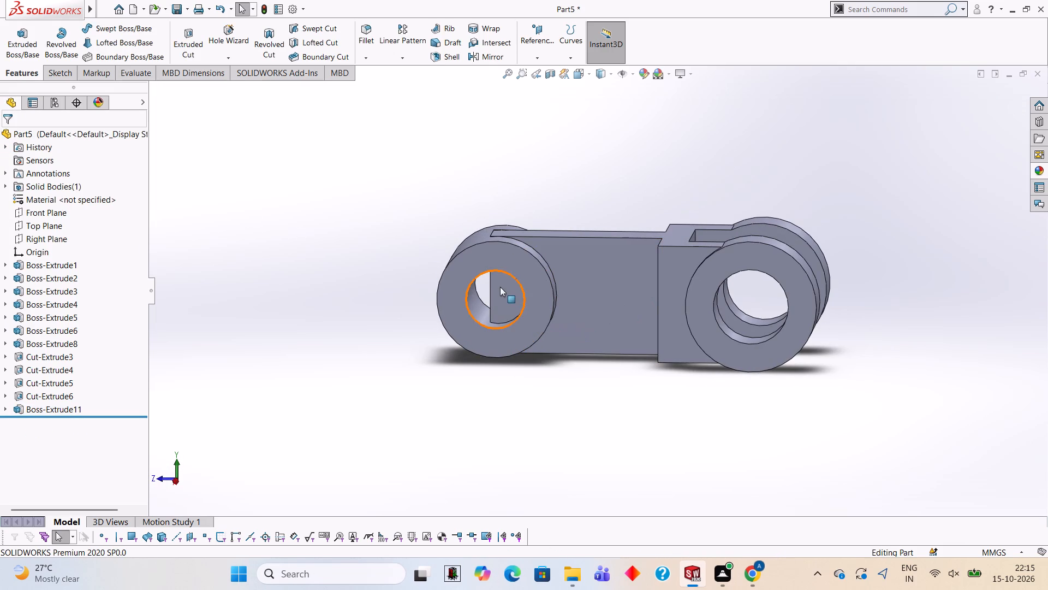
pyautogui.click(500, 287)
pyautogui.click(553, 256)
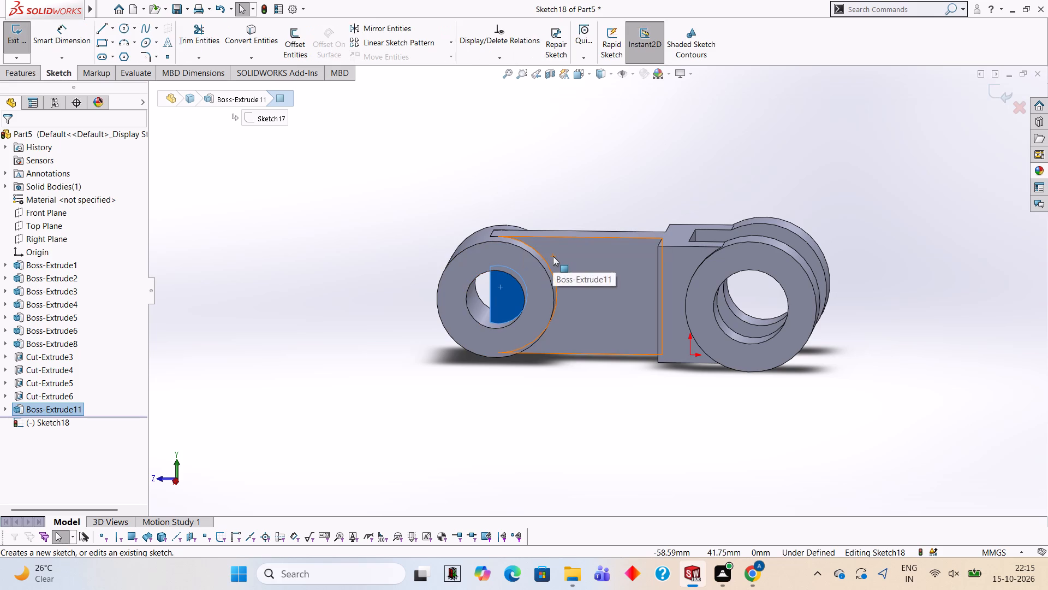
pyautogui.hotkey('ctrl', '8')
# Examine from several directions how the web protrudes into the cylinder's bore.
pyautogui.scroll(-4, 574, 270)
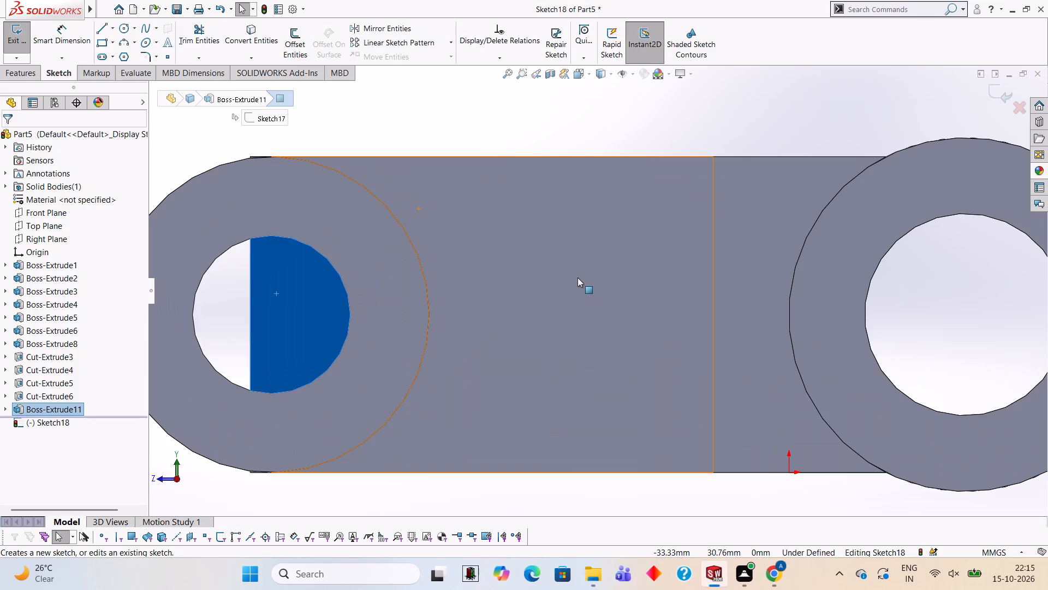
pyautogui.scroll(1, 258, 243)
pyautogui.moveTo(269, 316); pyautogui.dragTo(271, 365, button='middle')
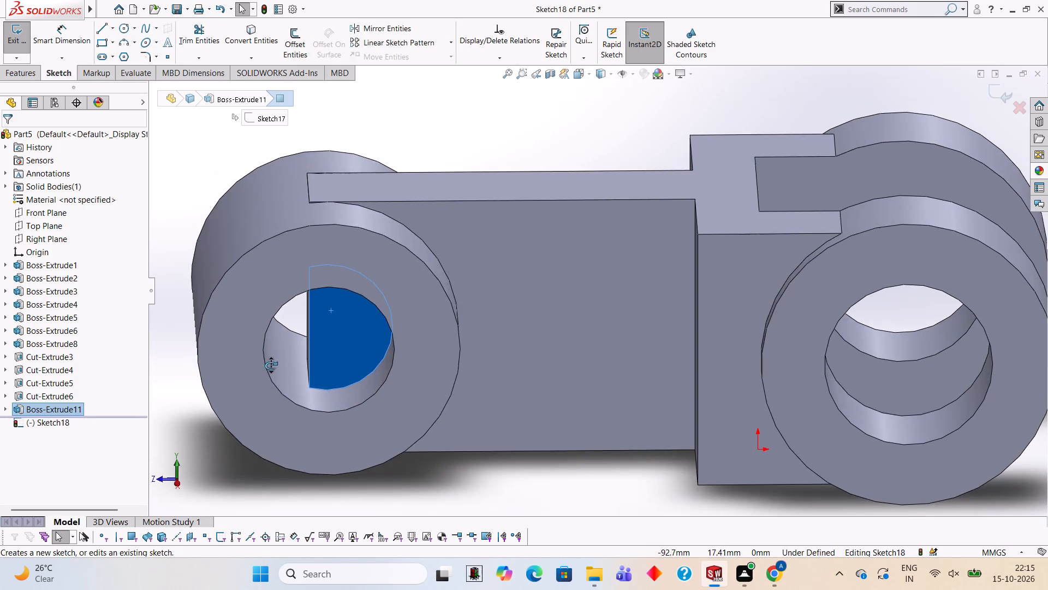
pyautogui.moveTo(271, 365); pyautogui.dragTo(281, 314, button='middle')
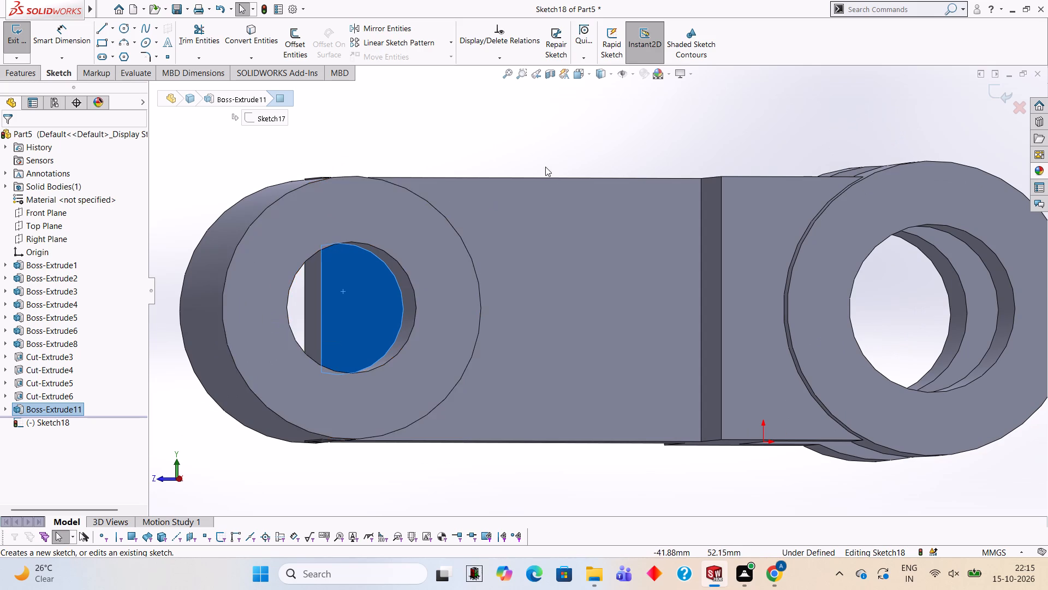
pyautogui.moveTo(553, 214); pyautogui.dragTo(541, 285, button='middle')
pyautogui.moveTo(313, 217); pyautogui.dragTo(394, 238, button='middle')
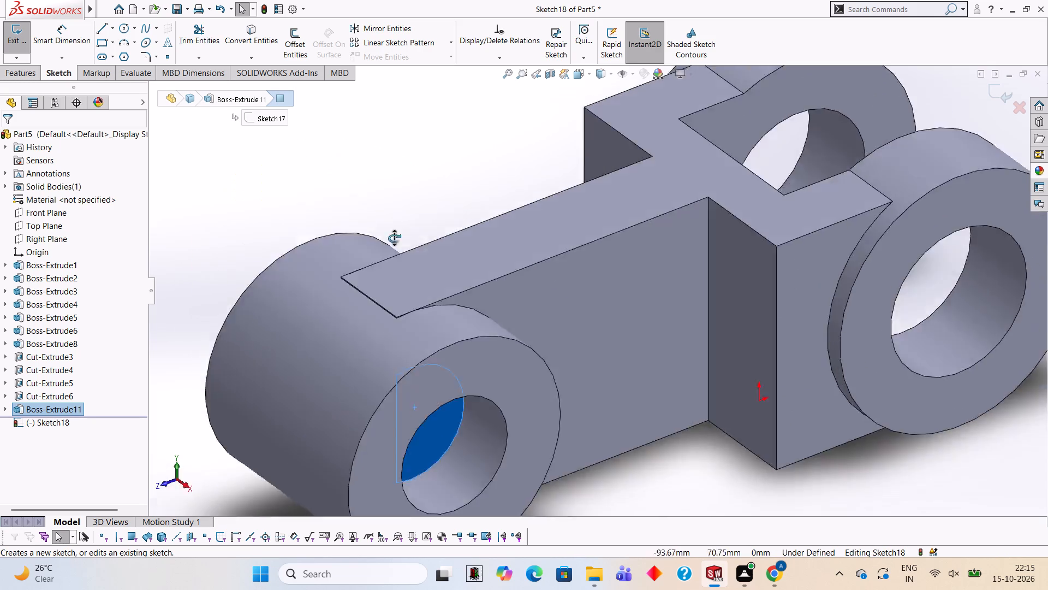
pyautogui.moveTo(394, 238); pyautogui.dragTo(419, 182, button='middle')
pyautogui.moveTo(516, 265); pyautogui.dragTo(478, 242, button='middle')
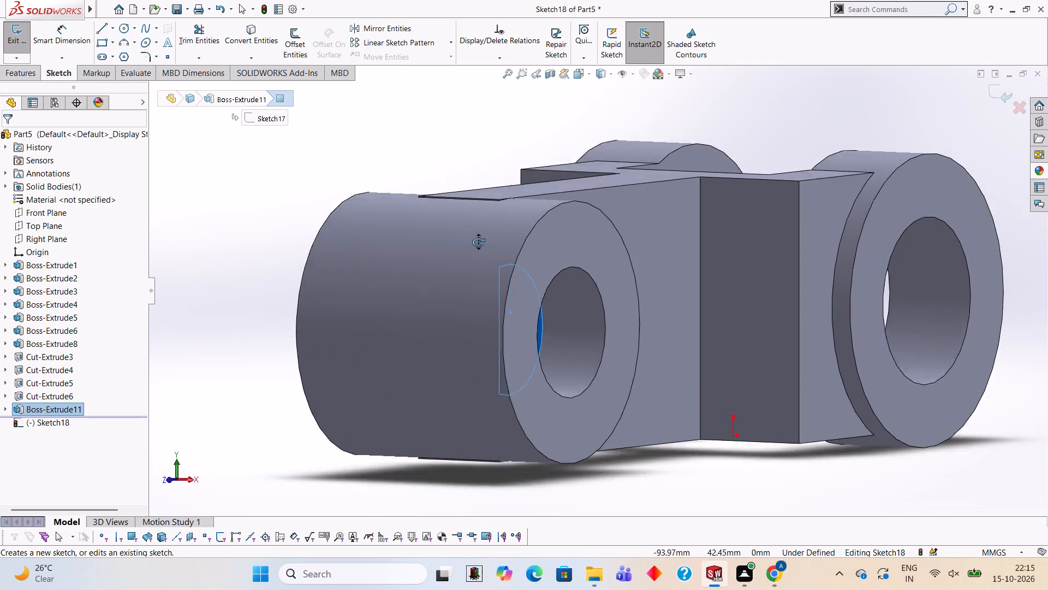
pyautogui.moveTo(478, 242); pyautogui.dragTo(434, 251, button='middle')
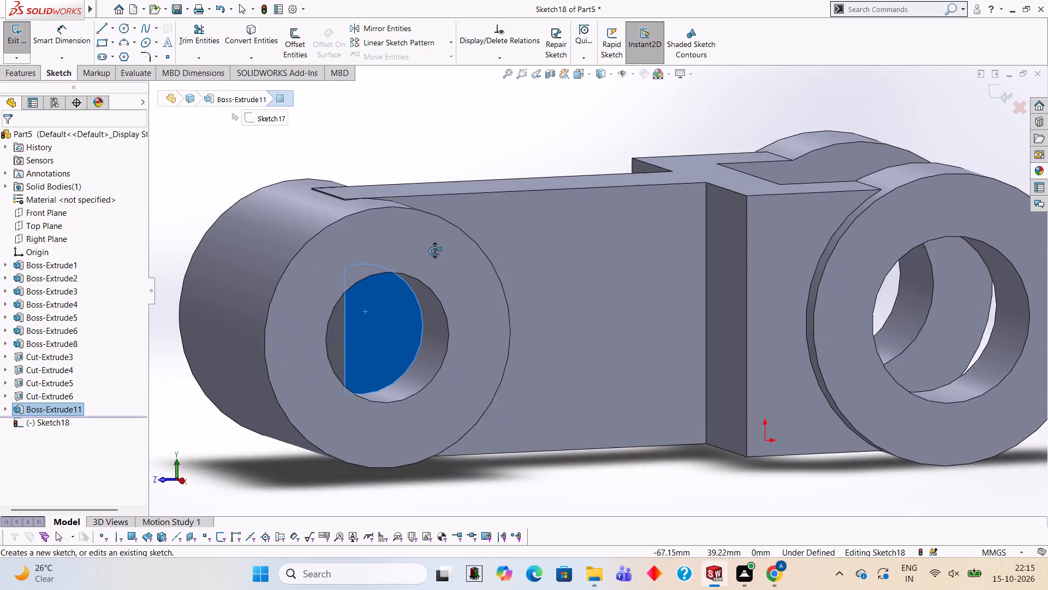
pyautogui.moveTo(434, 251); pyautogui.dragTo(466, 343, button='middle')
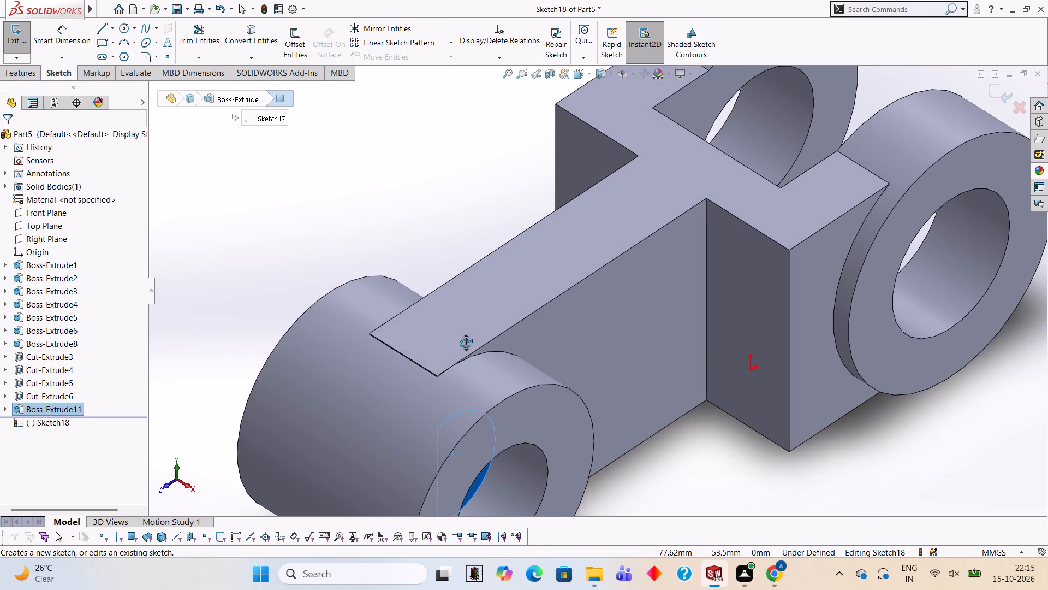
pyautogui.moveTo(466, 343); pyautogui.dragTo(411, 239, button='middle')
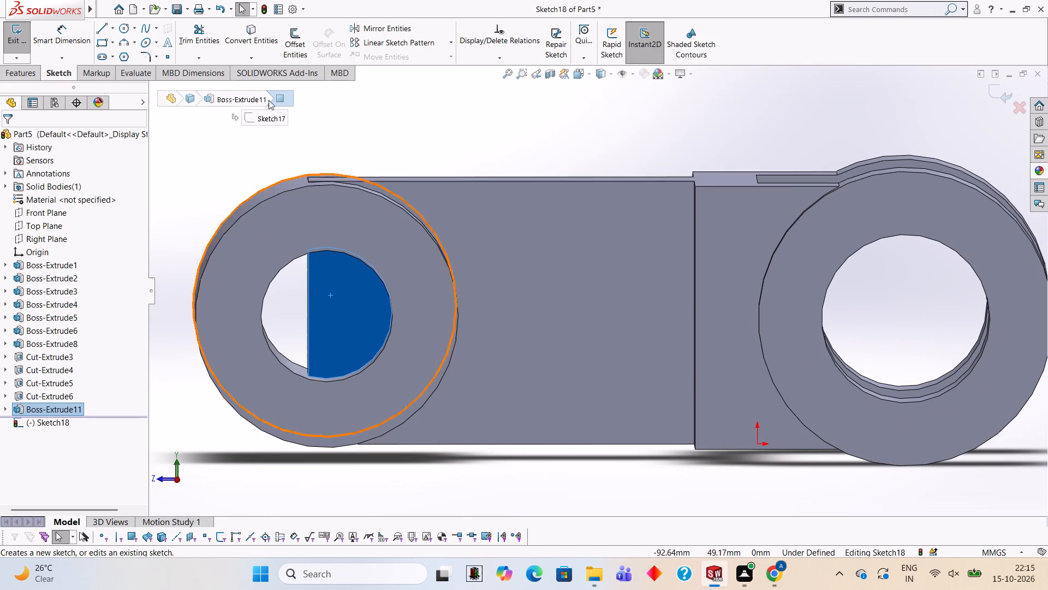
# Sketch a vertical line about 3 mm long down from the upper end of the web's end edge inside the bore.
pyautogui.click(97, 22)
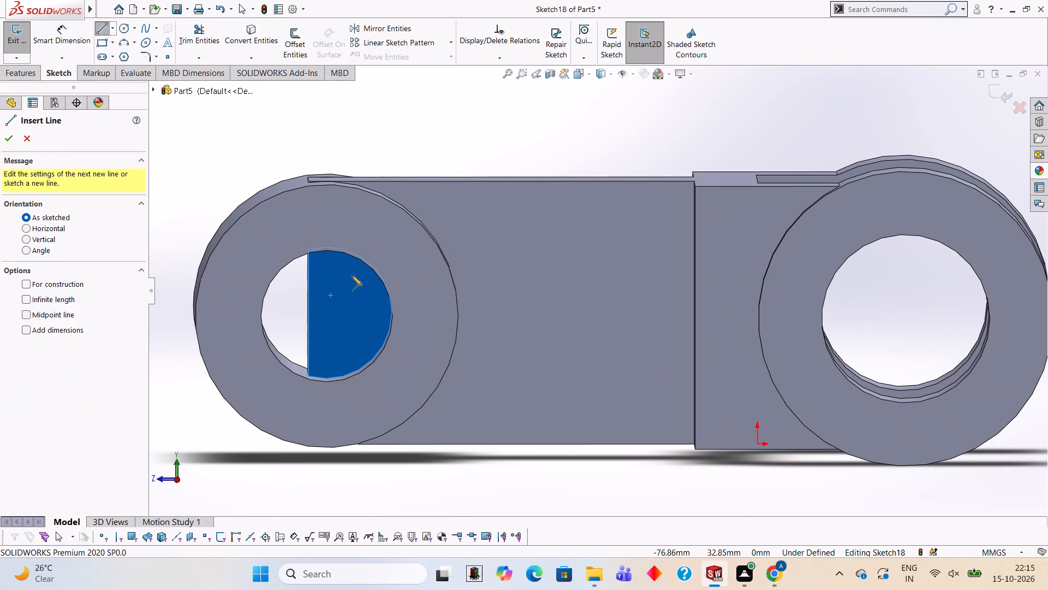
pyautogui.moveTo(414, 256); pyautogui.dragTo(416, 237, button='middle')
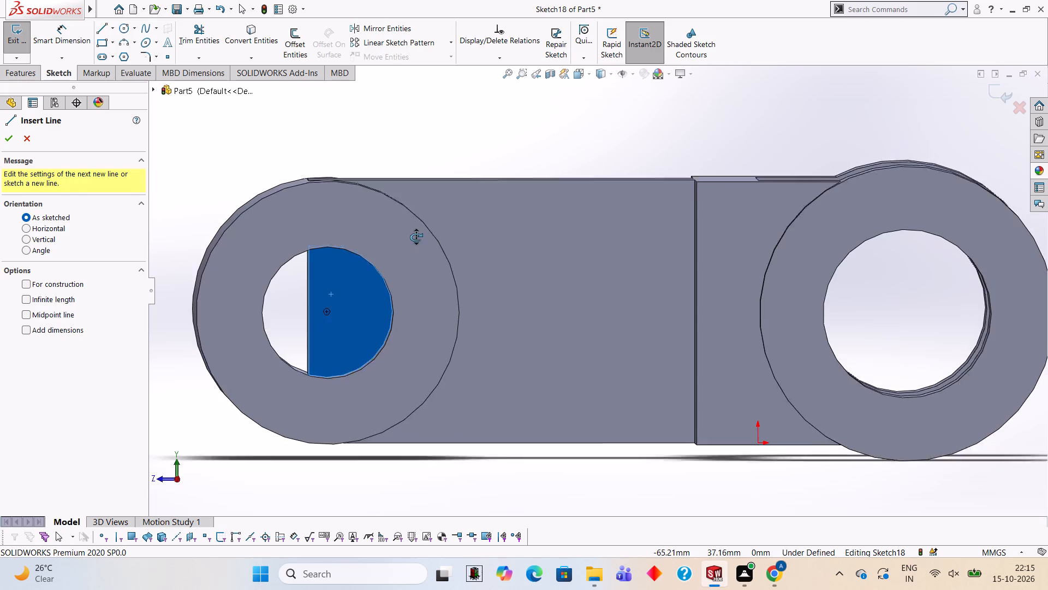
pyautogui.moveTo(416, 237); pyautogui.dragTo(416, 237, button='middle')
pyautogui.moveTo(368, 256); pyautogui.dragTo(363, 270, button='middle')
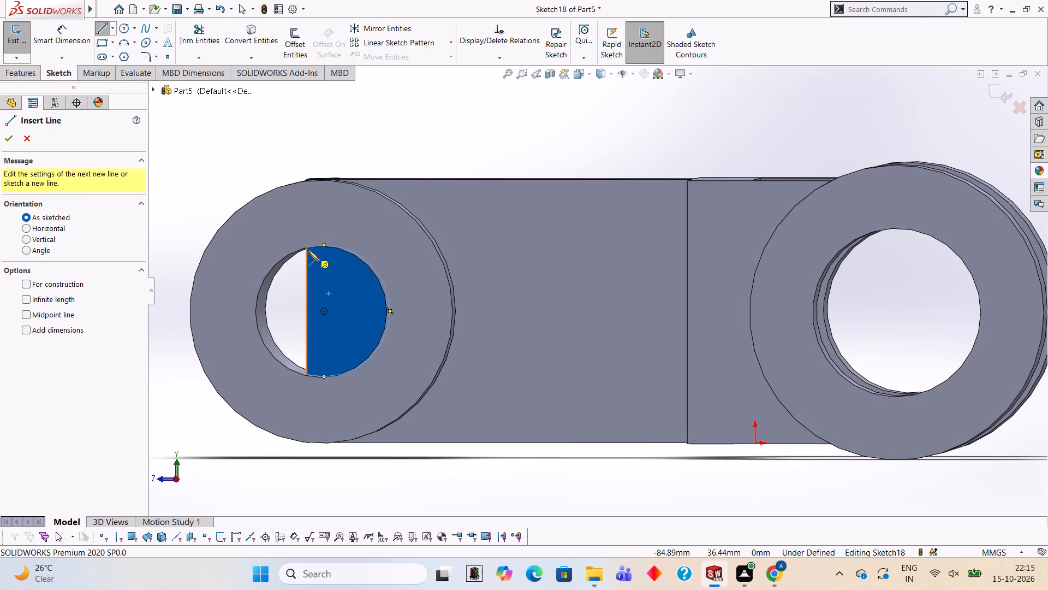
pyautogui.moveTo(306, 246); pyautogui.dragTo(306, 265)
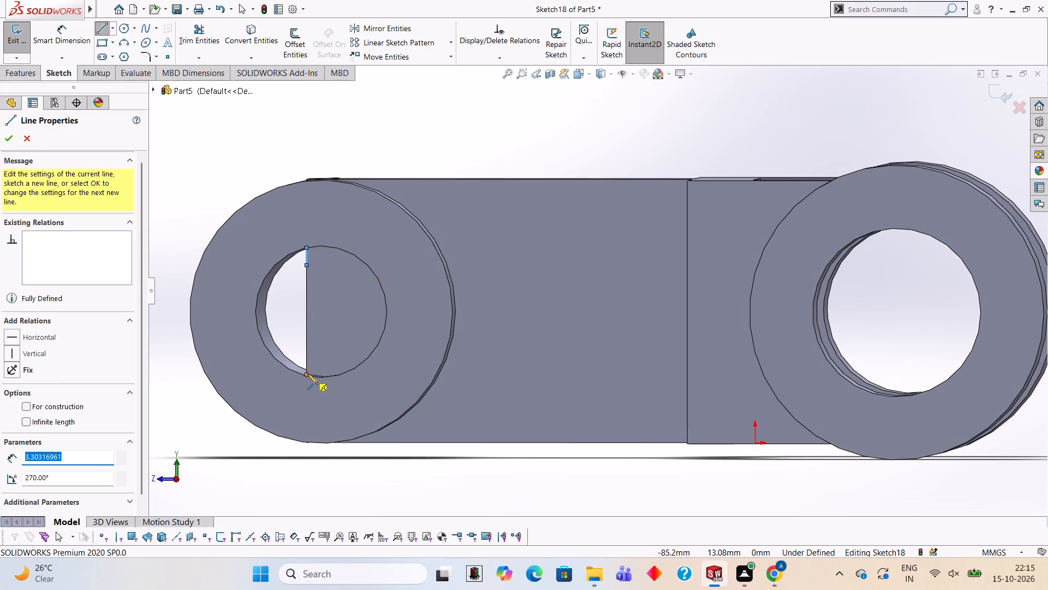
pyautogui.click(307, 374)
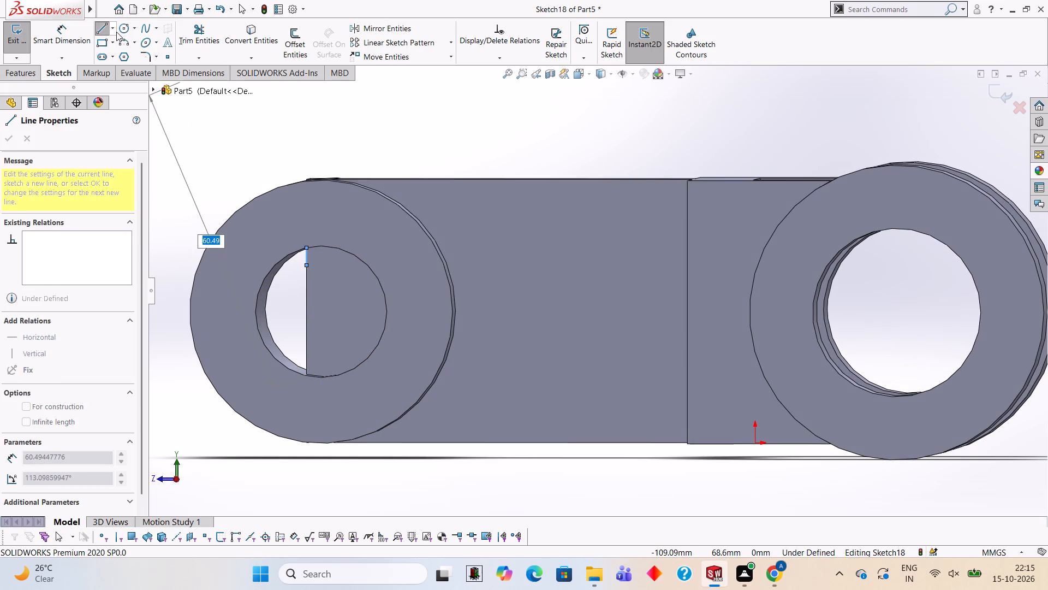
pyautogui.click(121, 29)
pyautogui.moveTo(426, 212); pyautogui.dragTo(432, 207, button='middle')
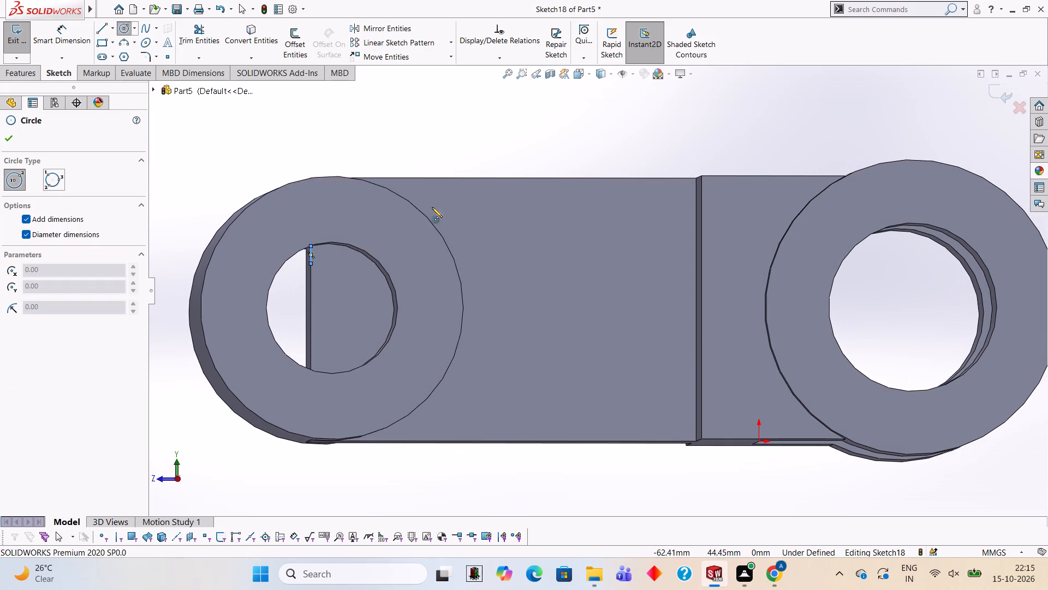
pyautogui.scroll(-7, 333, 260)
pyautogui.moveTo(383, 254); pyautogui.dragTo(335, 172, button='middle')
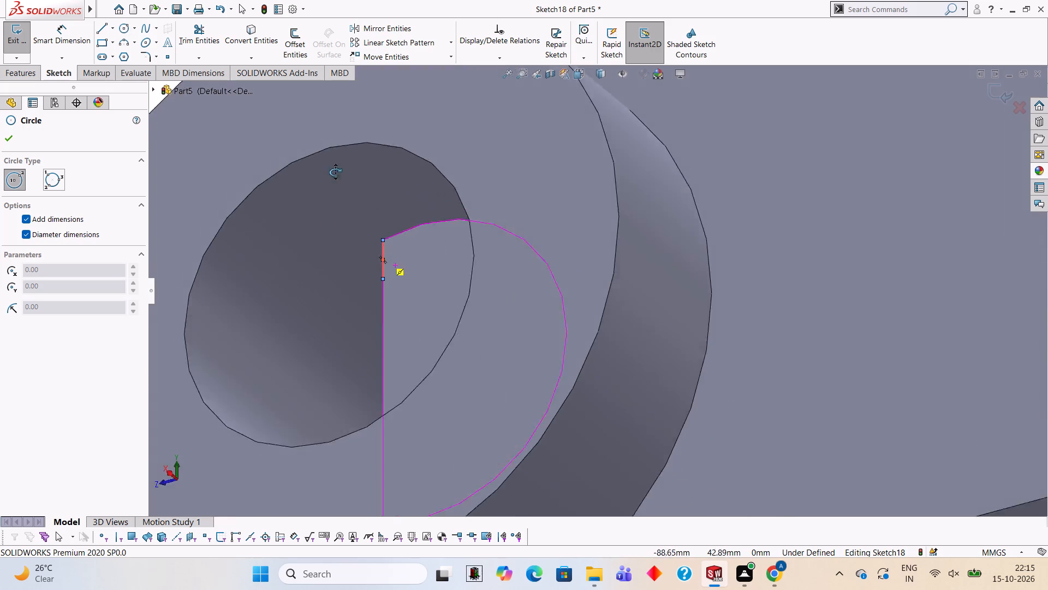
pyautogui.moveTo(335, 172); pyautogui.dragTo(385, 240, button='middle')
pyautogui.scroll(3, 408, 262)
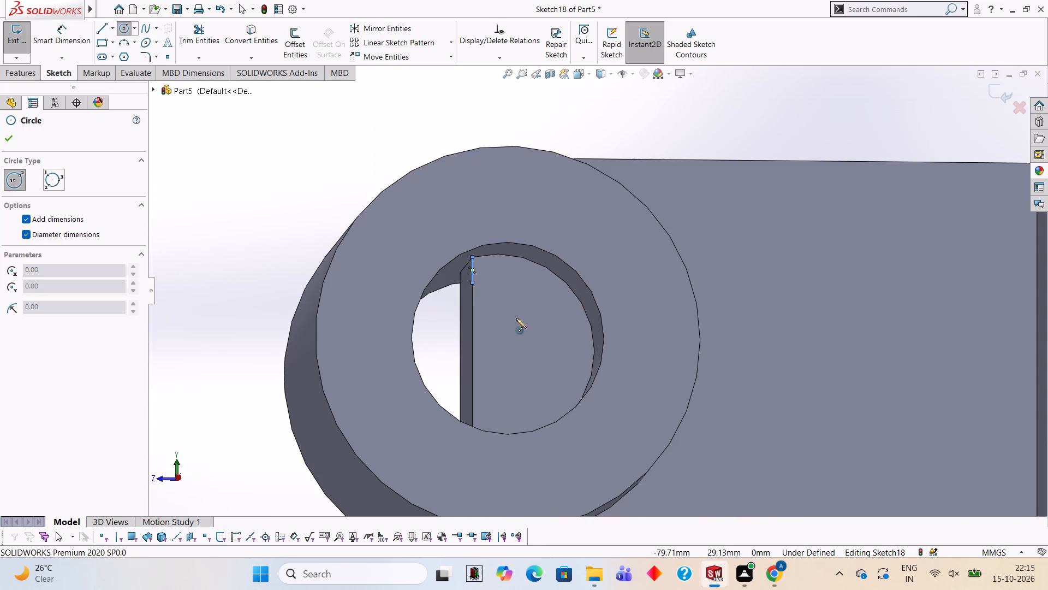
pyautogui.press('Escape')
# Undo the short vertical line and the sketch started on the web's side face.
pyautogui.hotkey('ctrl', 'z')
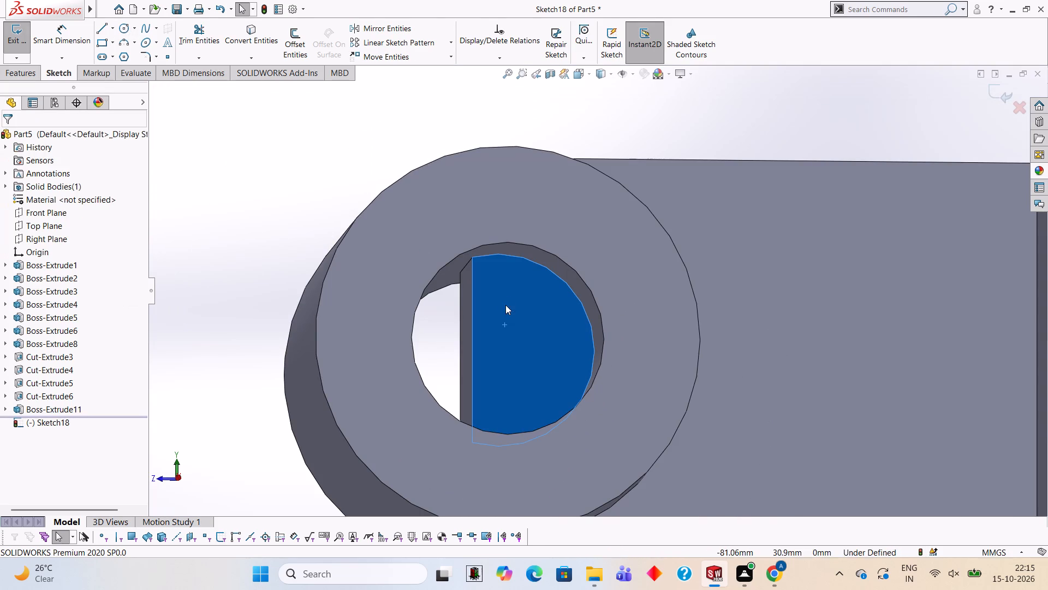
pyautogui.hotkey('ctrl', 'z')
# Start a new sketch on the web's side face exposed inside the cylinder's bore and view it face-on.
pyautogui.scroll(2, 612, 268)
pyautogui.moveTo(606, 318); pyautogui.dragTo(611, 398, button='middle')
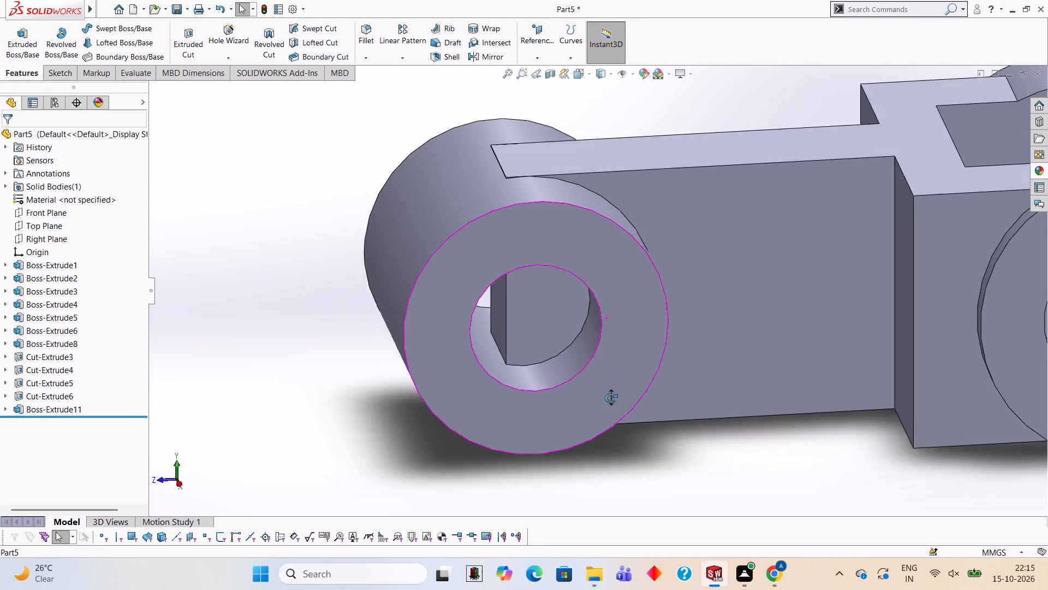
pyautogui.moveTo(611, 398); pyautogui.dragTo(599, 349, button='middle')
pyautogui.click(539, 312)
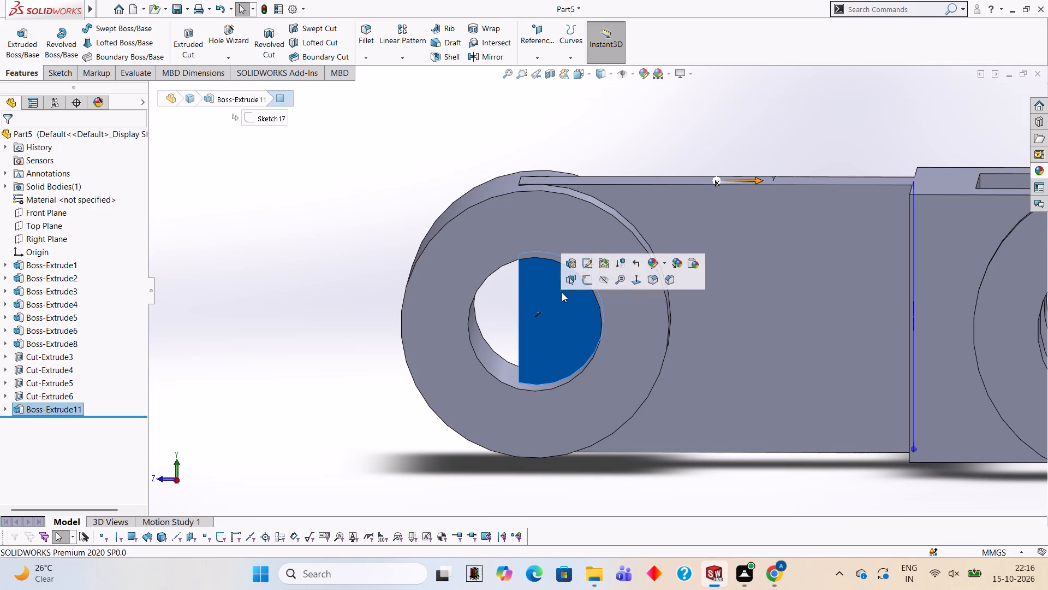
pyautogui.click(587, 278)
pyautogui.hotkey('ctrl', '8')
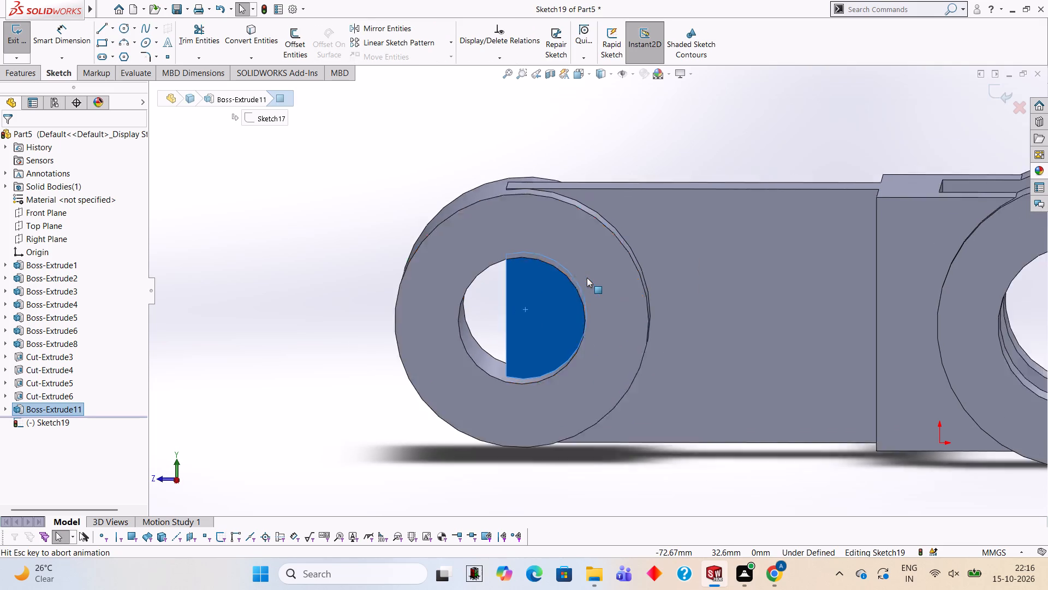
pyautogui.scroll(-7, 452, 304)
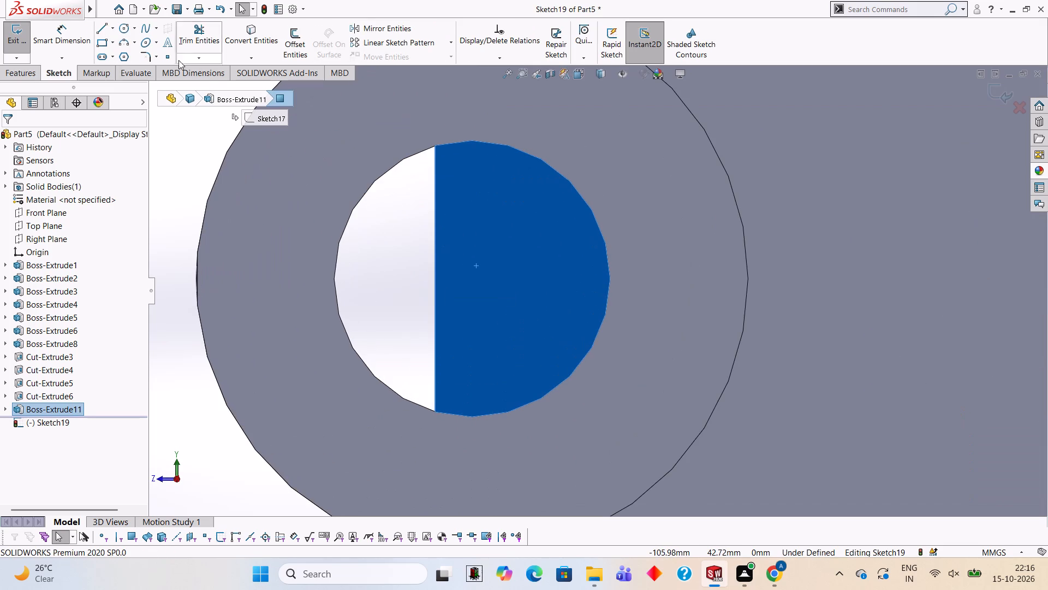
# Sketch a vertical line about 24 mm long along the web's end edge, spanning the bore from rim to rim.
pyautogui.click(104, 32)
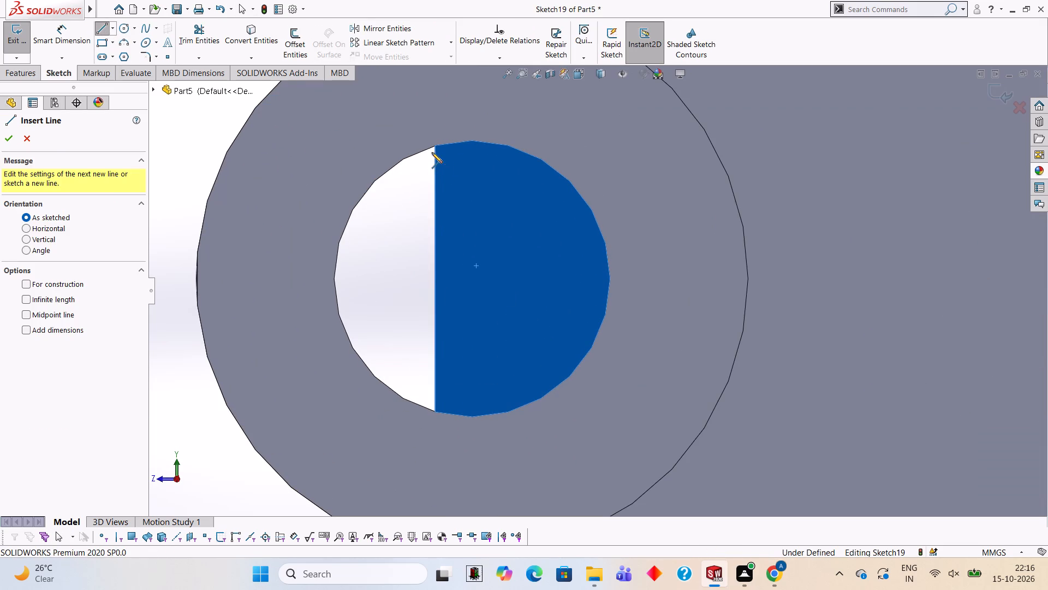
pyautogui.click(434, 145)
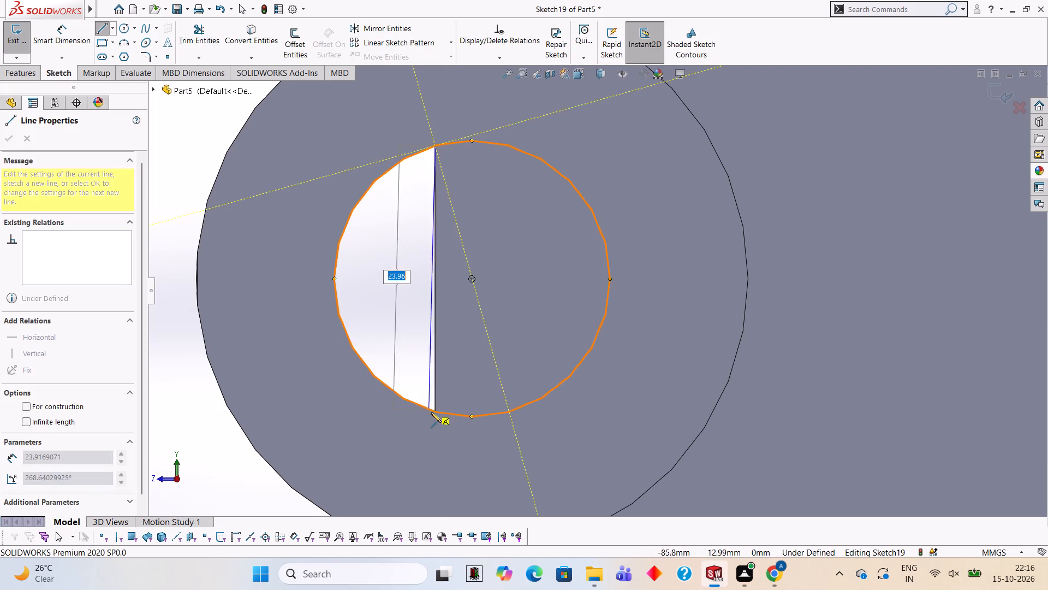
pyautogui.click(434, 411)
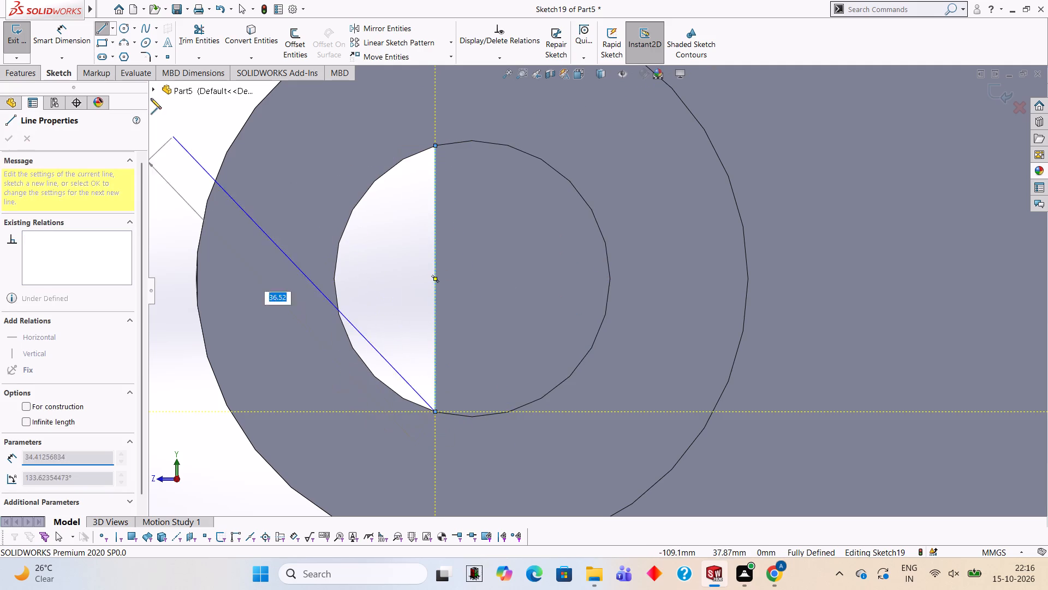
# Sketch a 25 mm diameter circle centred on the bore.
pyautogui.click(121, 27)
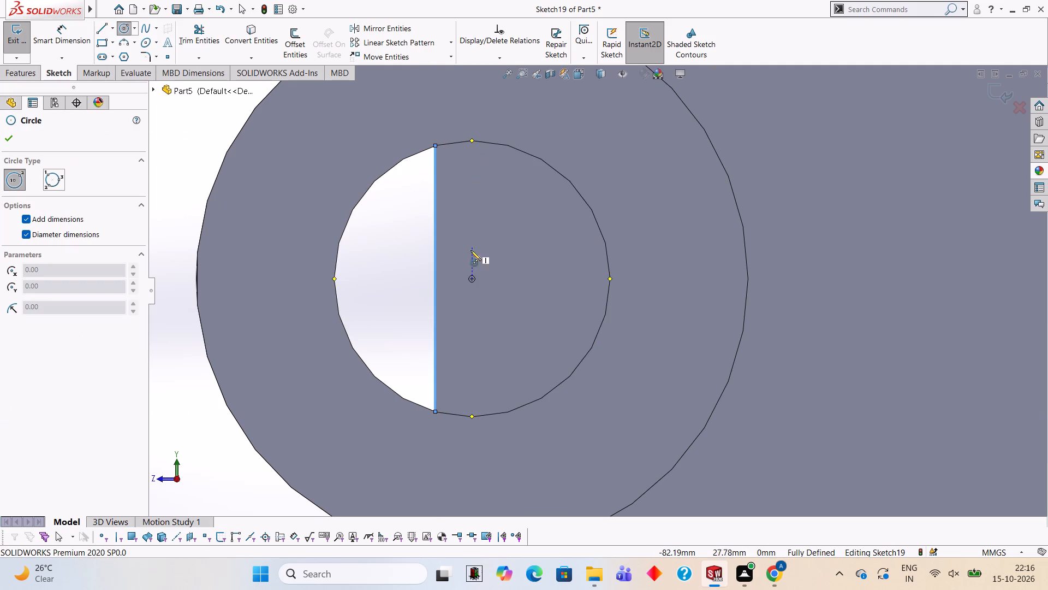
pyautogui.click(471, 278)
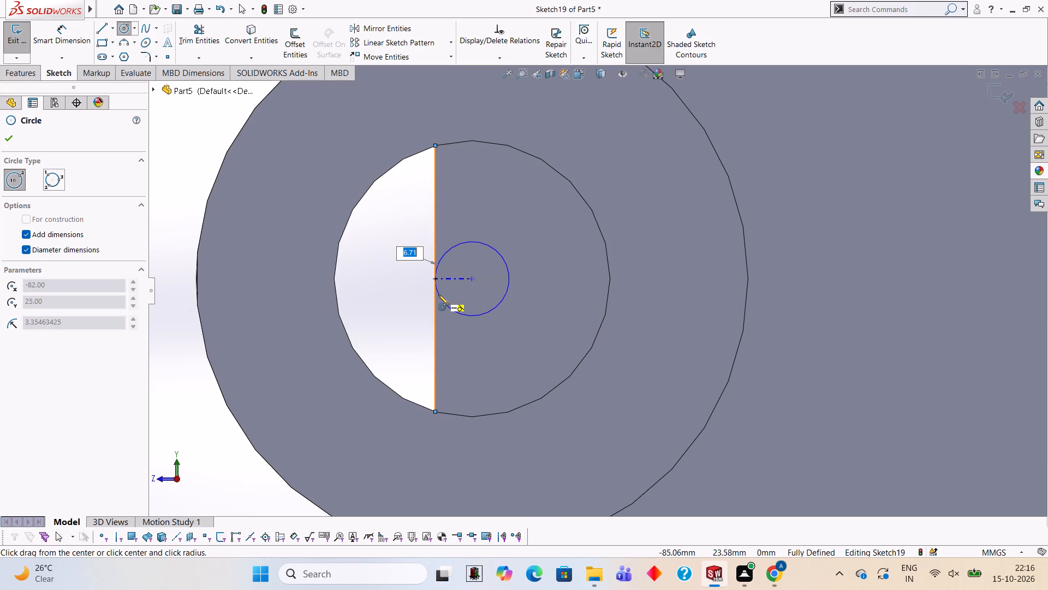
pyautogui.write('25')
pyautogui.press('Return')
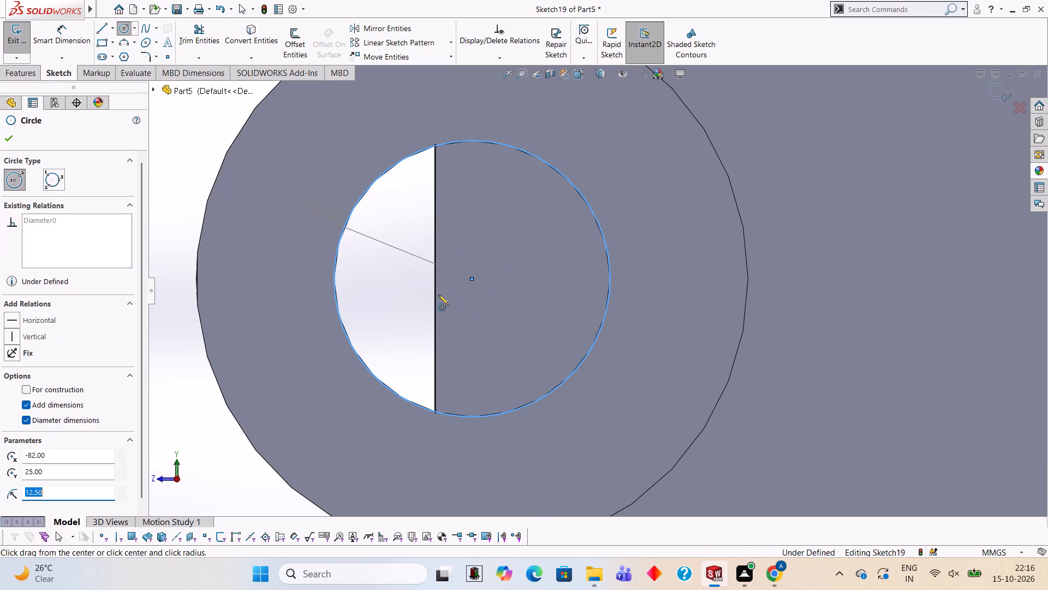
# Trim away the circle's arc beyond the web's end edge, leaving a closed D-shaped profile over the web.
pyautogui.click(202, 45)
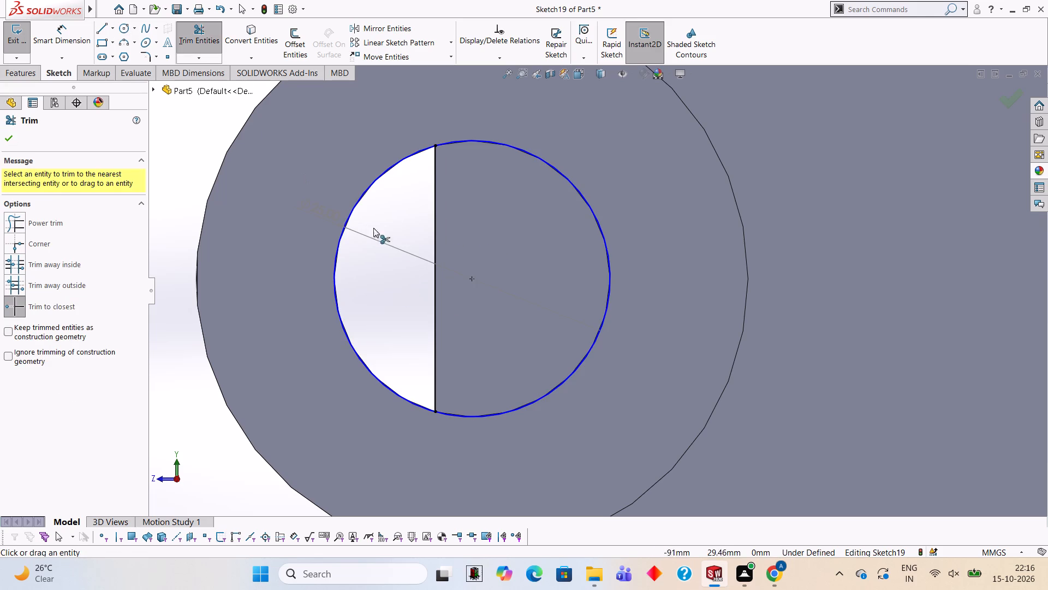
pyautogui.click(361, 203)
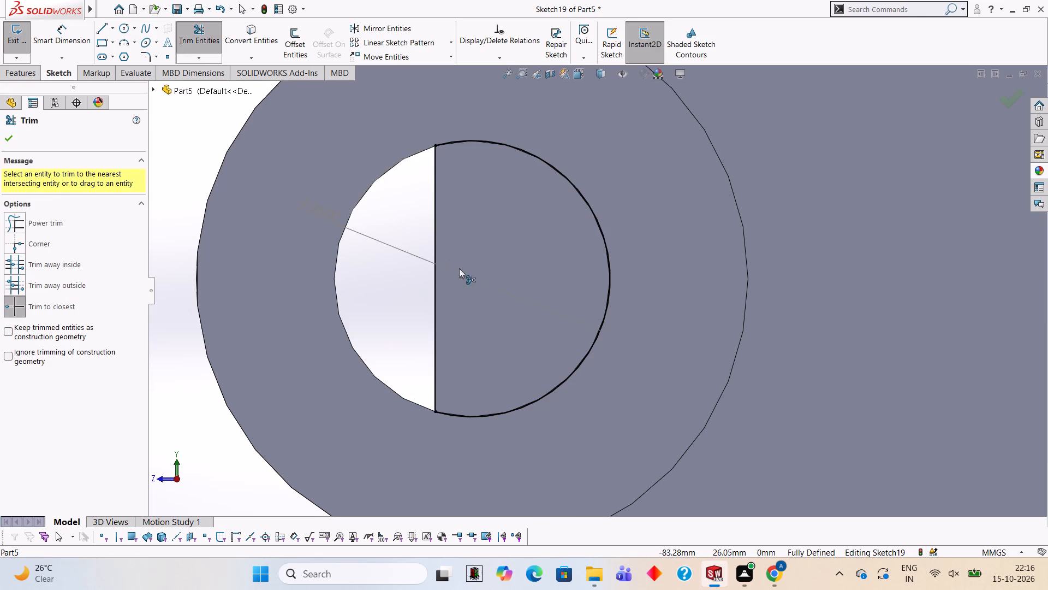
# Cut-extrude the D-shaped profile 50 mm blind from the sketch plane to clear the web from the bore.
pyautogui.moveTo(474, 297); pyautogui.dragTo(528, 341, button='middle')
pyautogui.scroll(5, 485, 265)
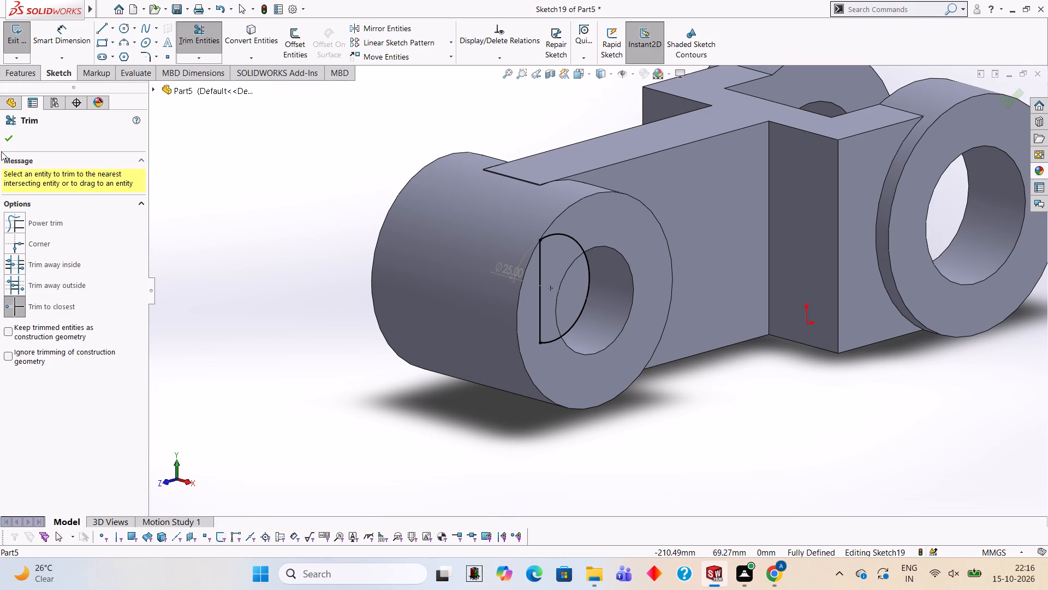
pyautogui.click(23, 73)
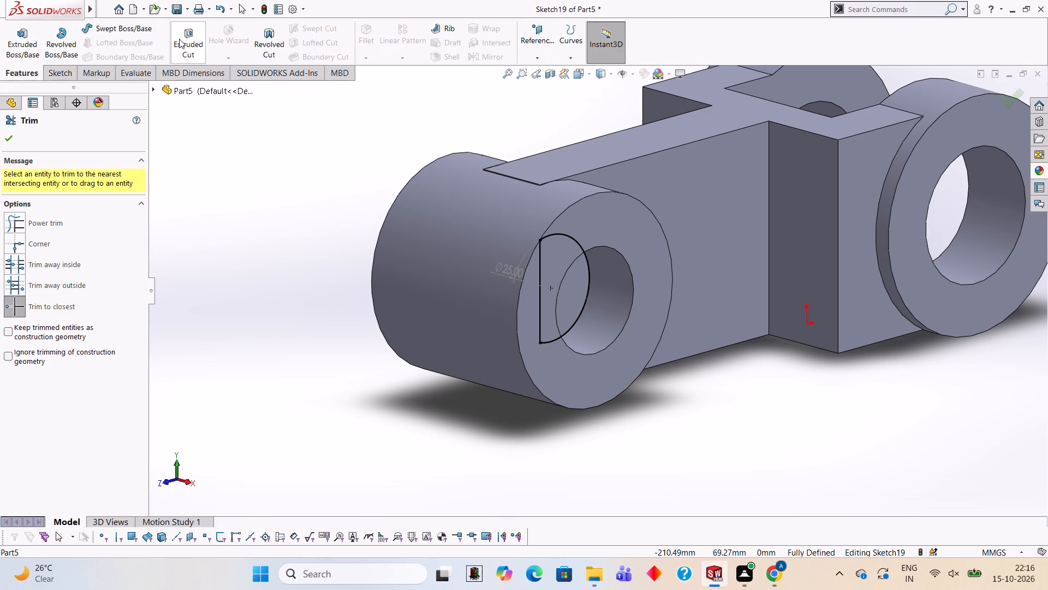
pyautogui.click(176, 39)
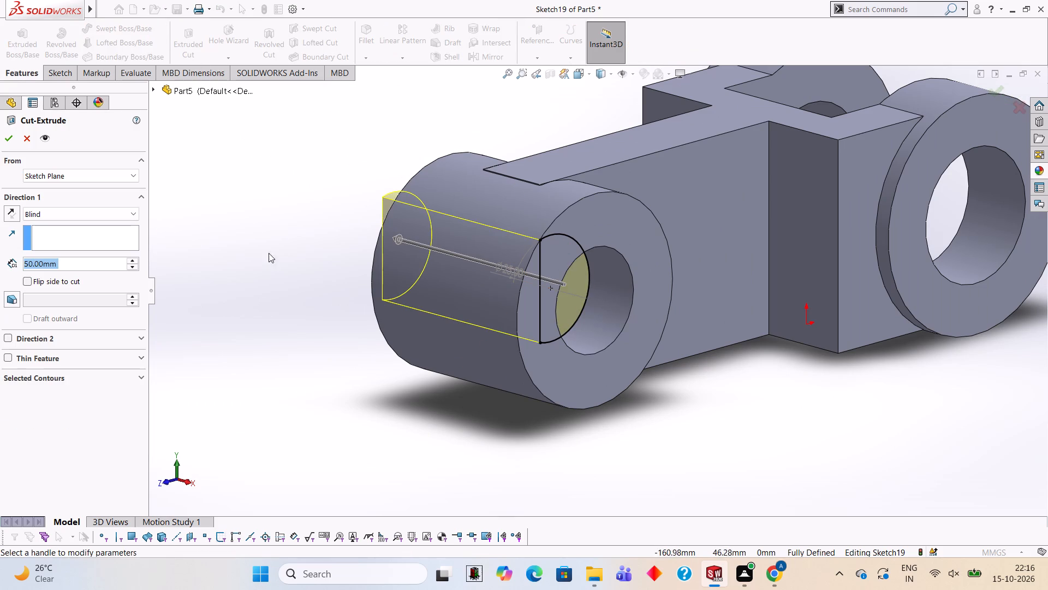
pyautogui.moveTo(383, 228); pyautogui.dragTo(447, 257, button='middle')
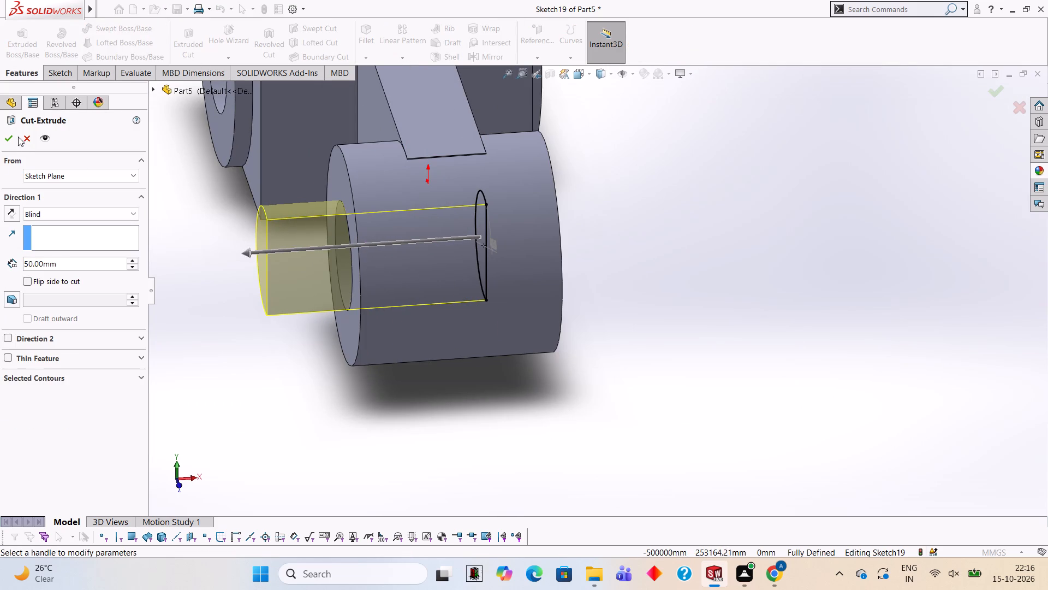
pyautogui.click(10, 137)
pyautogui.click(809, 275)
# Examine the whole bracket from several directions, including the cleared bore, the web and the clevis arms.
pyautogui.scroll(1, 812, 269)
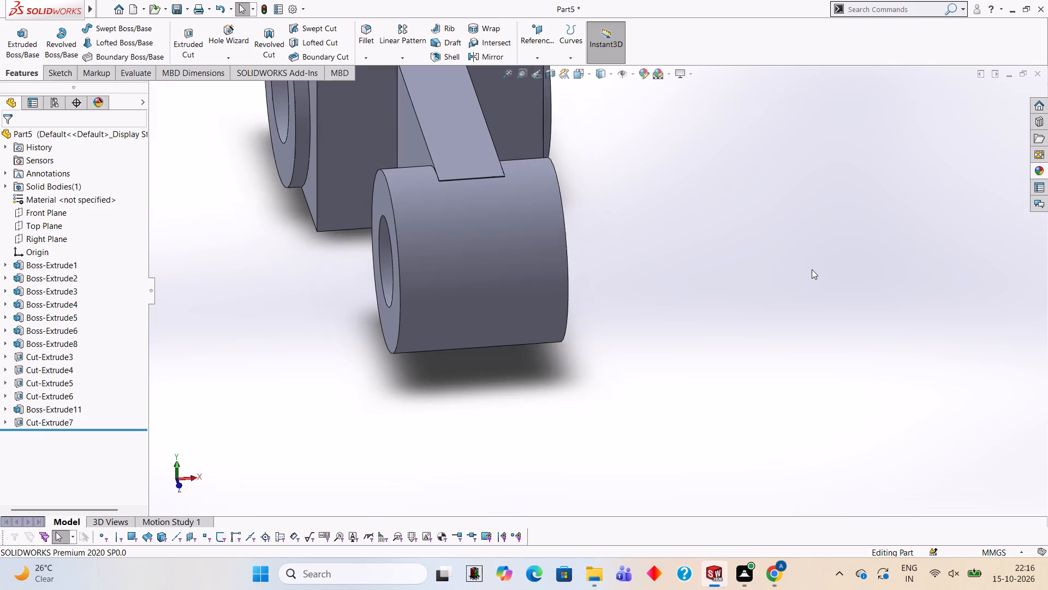
pyautogui.moveTo(789, 270); pyautogui.dragTo(685, 250, button='middle')
pyautogui.scroll(3, 678, 249)
pyautogui.moveTo(719, 356); pyautogui.dragTo(710, 369, button='middle')
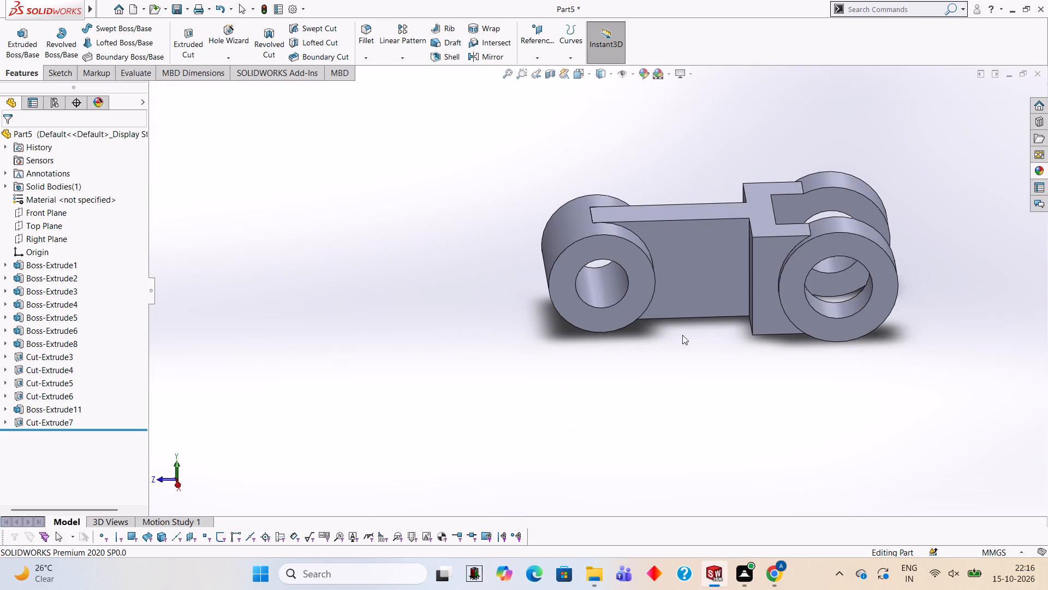
pyautogui.scroll(1, 689, 361)
pyautogui.scroll(1, 665, 398)
pyautogui.moveTo(683, 355); pyautogui.dragTo(632, 441, button='middle')
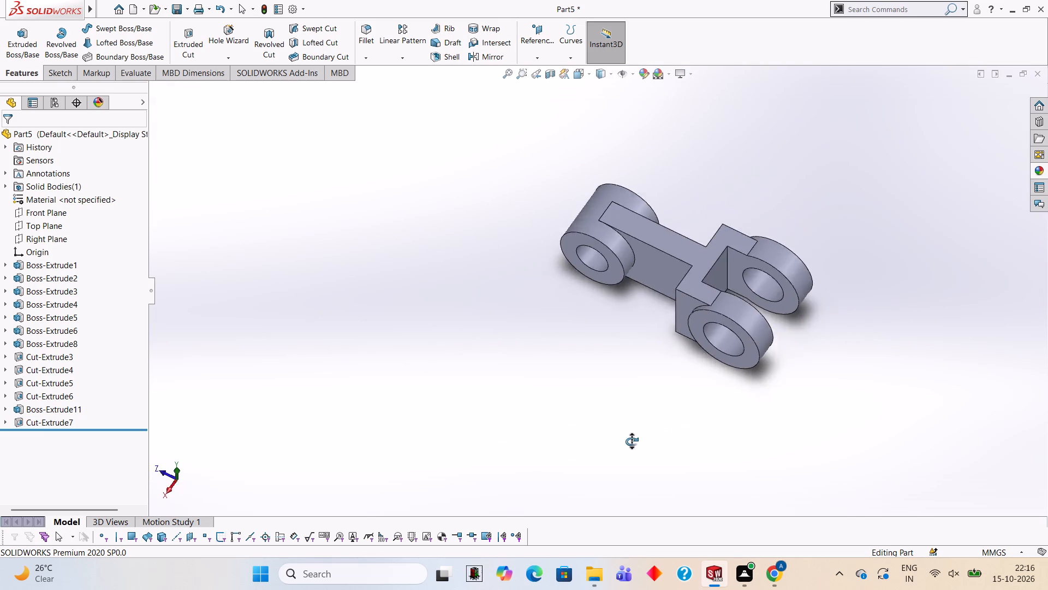
pyautogui.moveTo(632, 441); pyautogui.dragTo(629, 449, button='middle')
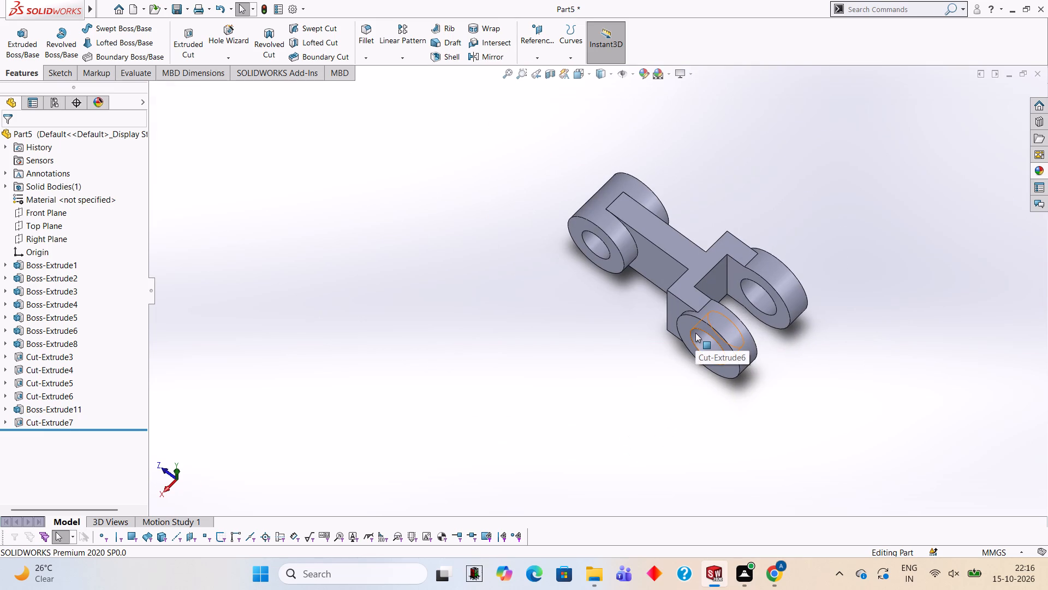
pyautogui.scroll(1, 755, 288)
pyautogui.moveTo(754, 288); pyautogui.dragTo(767, 244, button='middle')
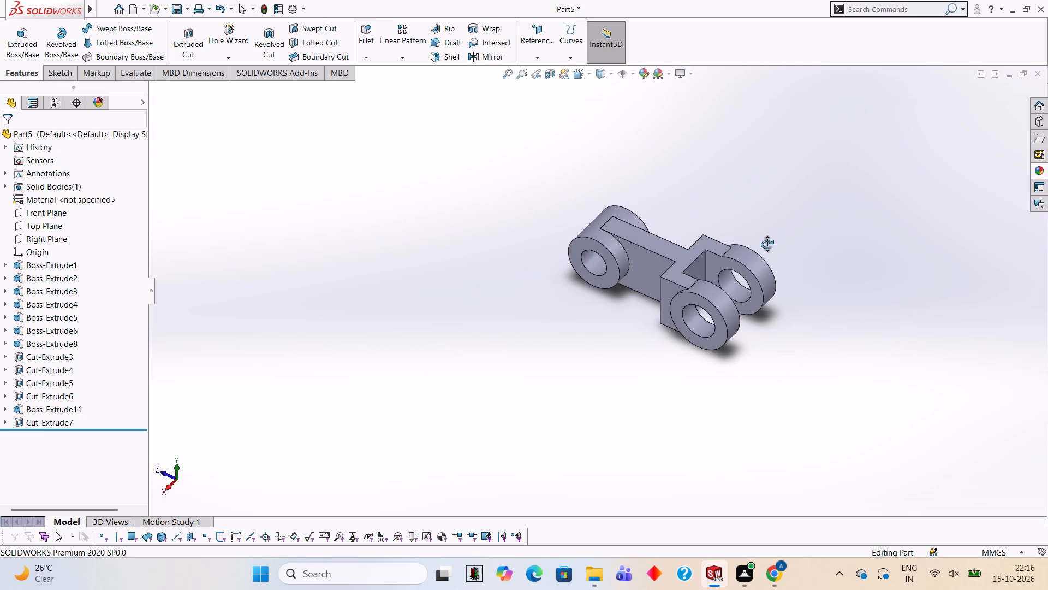
pyautogui.moveTo(767, 244); pyautogui.dragTo(769, 245, button='middle')
pyautogui.moveTo(642, 305); pyautogui.dragTo(743, 146, button='middle')
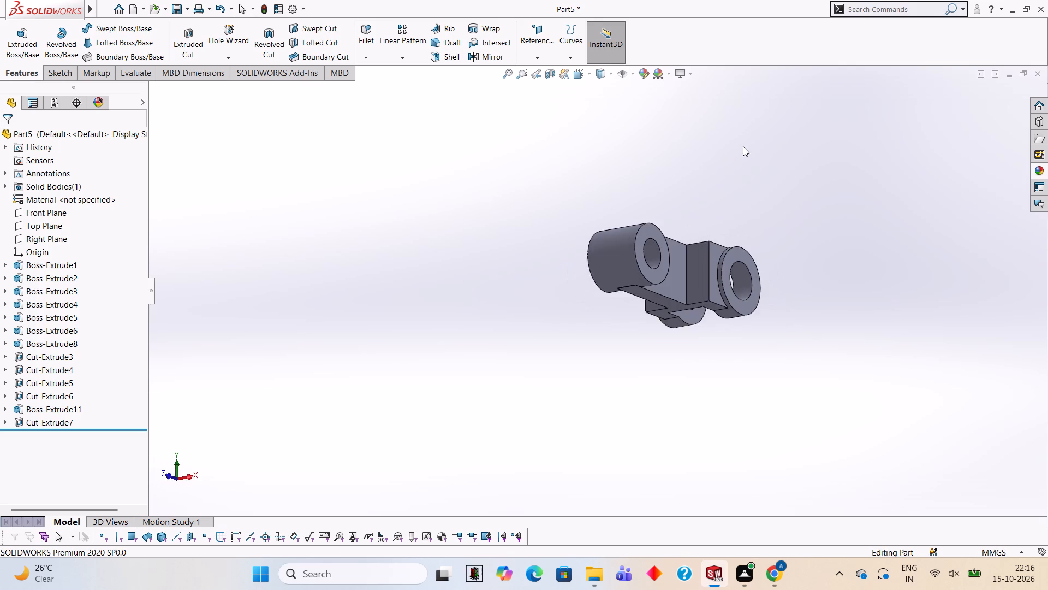
pyautogui.scroll(-1, 669, 327)
pyautogui.moveTo(661, 382); pyautogui.dragTo(694, 272, button='middle')
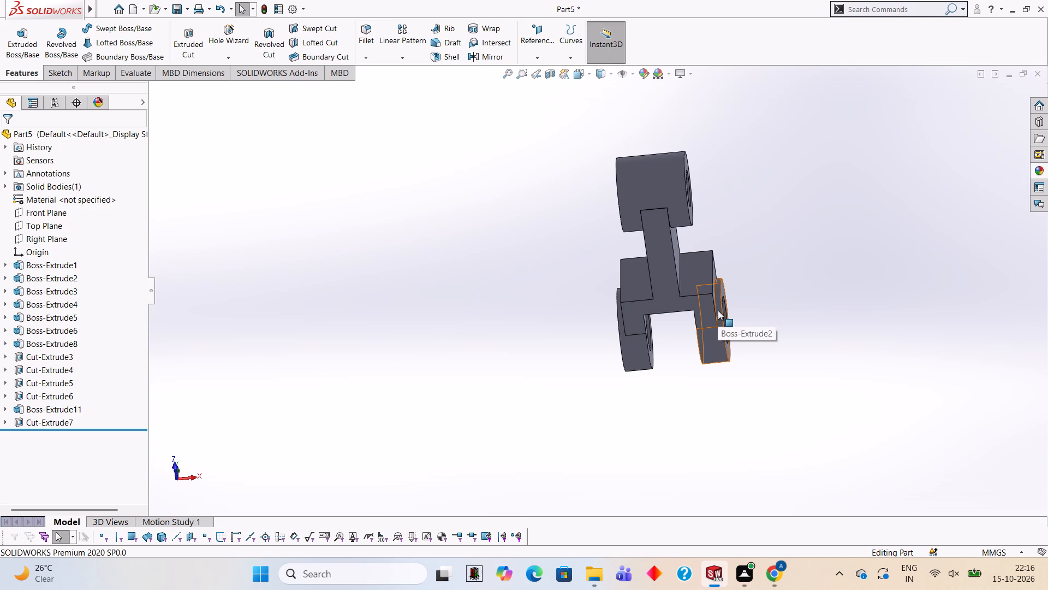
pyautogui.moveTo(741, 363); pyautogui.dragTo(647, 475, button='middle')
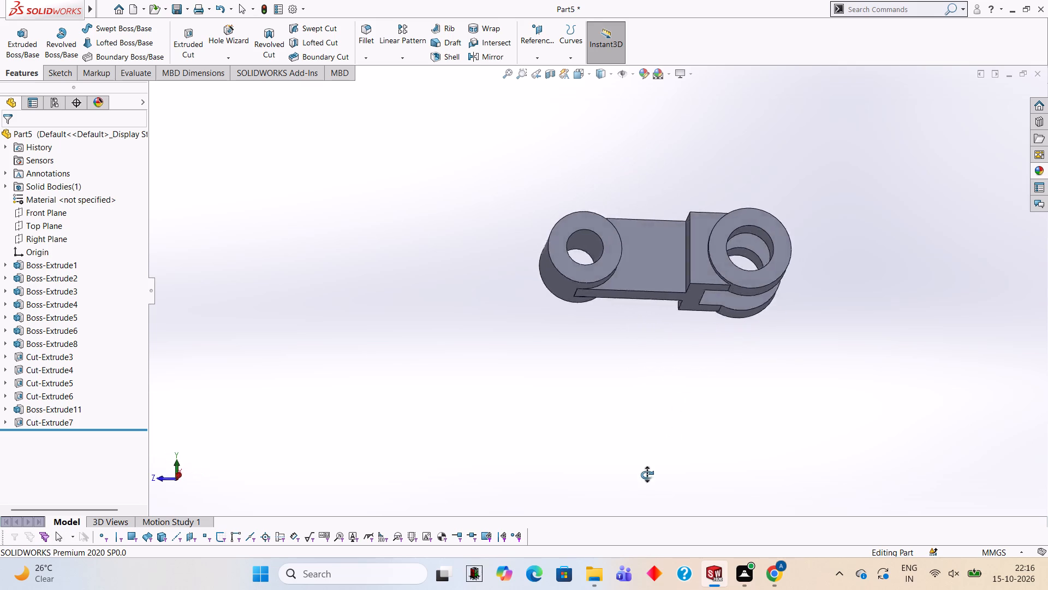
pyautogui.moveTo(647, 475); pyautogui.dragTo(626, 508, button='middle')
pyautogui.moveTo(885, 222); pyautogui.dragTo(946, 242, button='middle')
pyautogui.moveTo(753, 385); pyautogui.dragTo(806, 240, button='middle')
pyautogui.scroll(1, 753, 385)
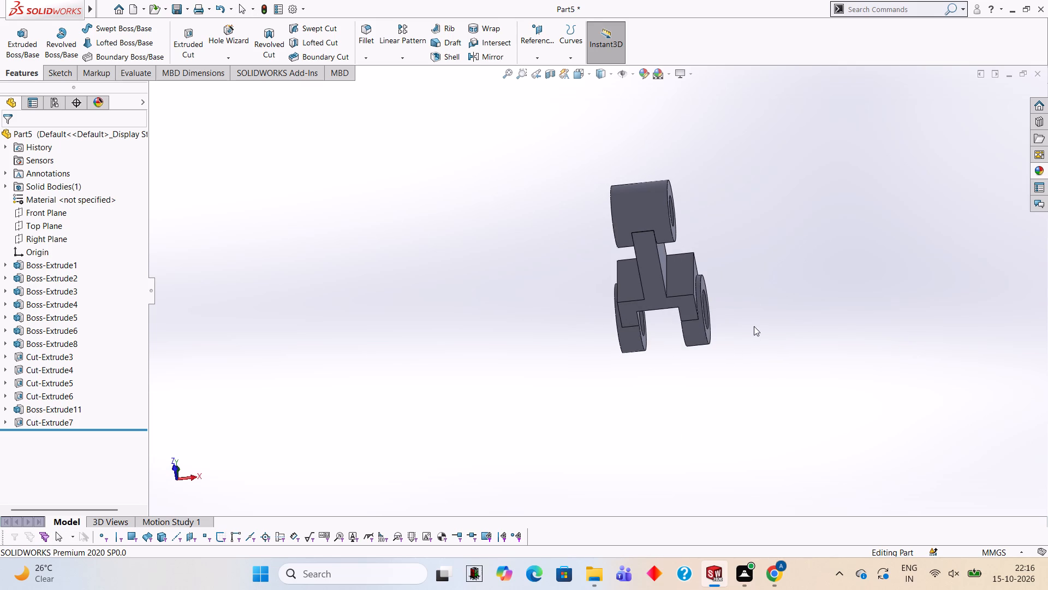
pyautogui.moveTo(691, 268); pyautogui.dragTo(787, 361, button='middle')
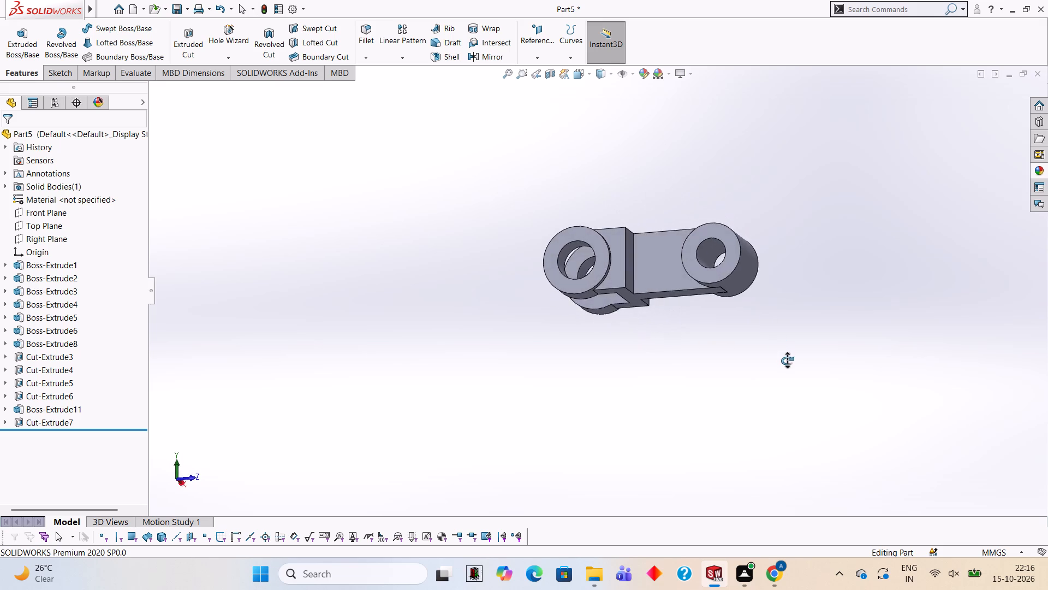
pyautogui.moveTo(787, 361); pyautogui.dragTo(796, 377, button='middle')
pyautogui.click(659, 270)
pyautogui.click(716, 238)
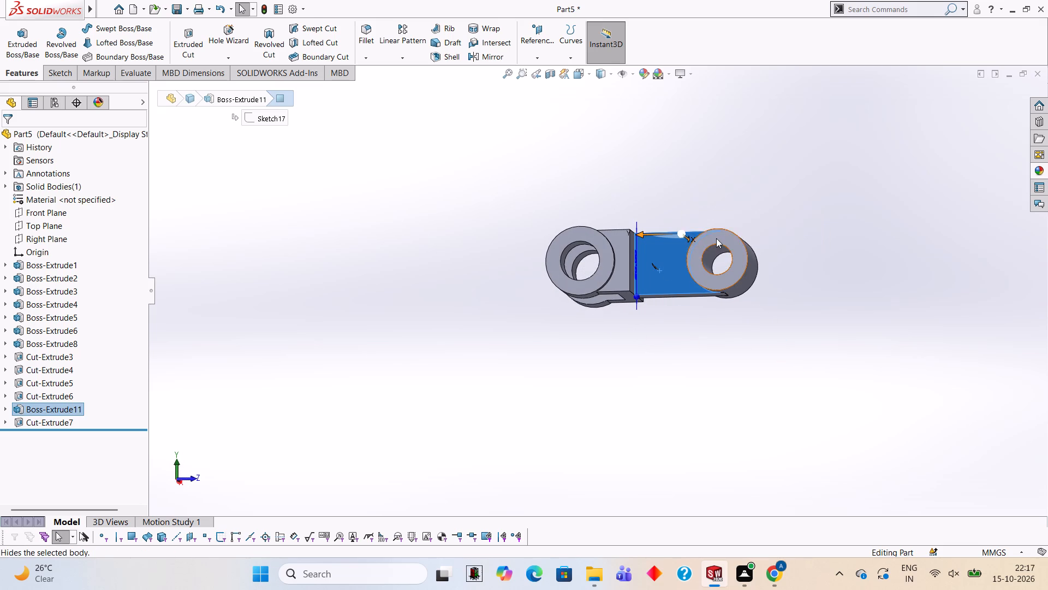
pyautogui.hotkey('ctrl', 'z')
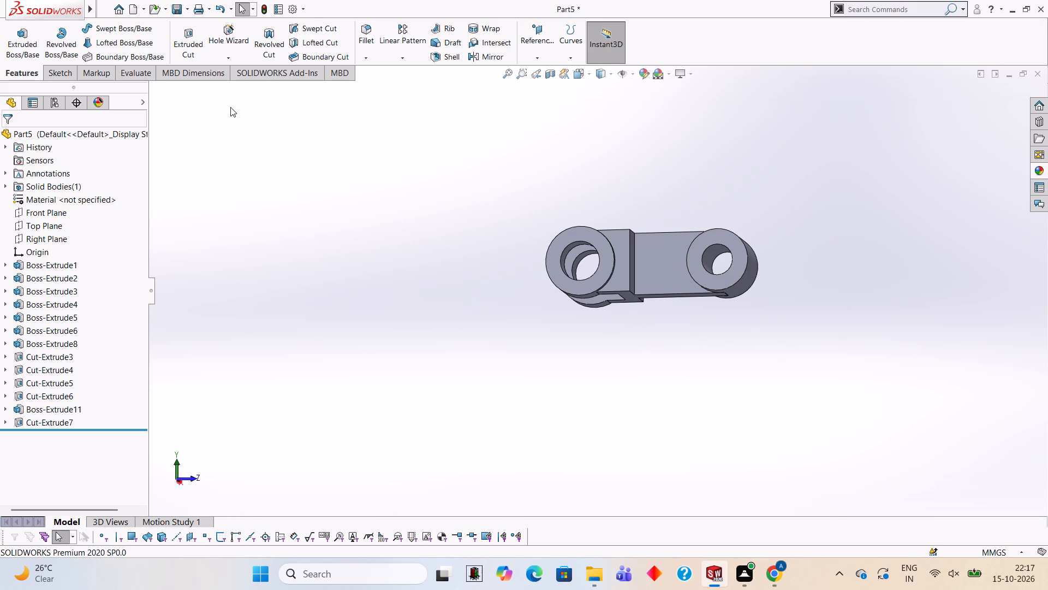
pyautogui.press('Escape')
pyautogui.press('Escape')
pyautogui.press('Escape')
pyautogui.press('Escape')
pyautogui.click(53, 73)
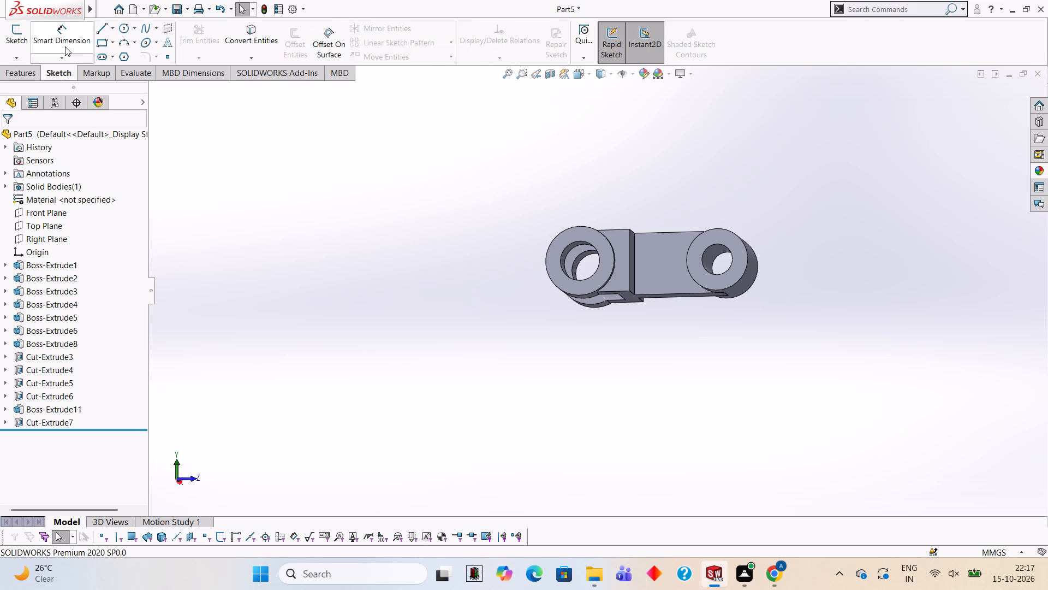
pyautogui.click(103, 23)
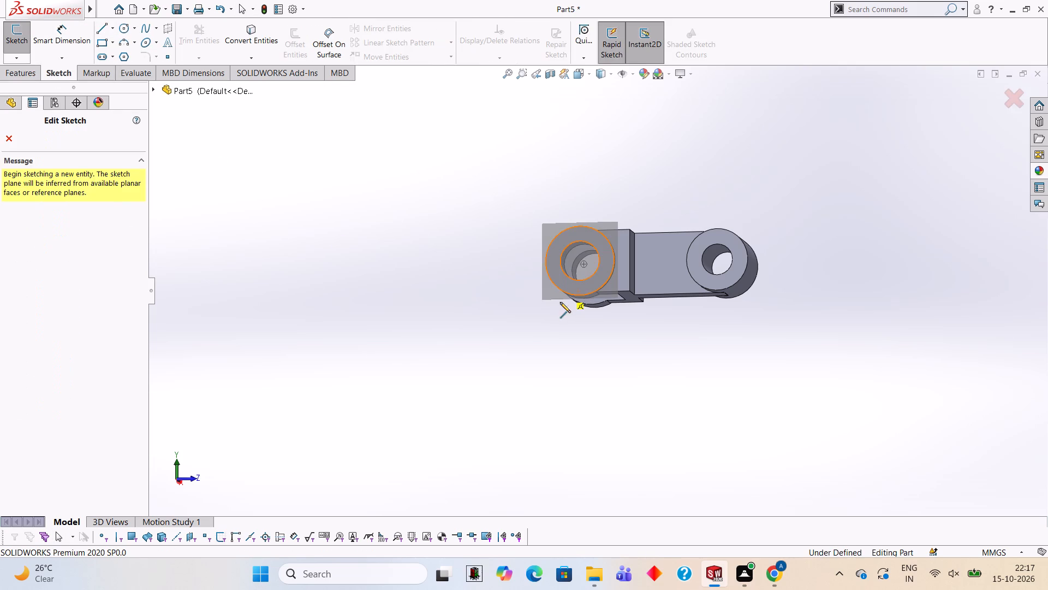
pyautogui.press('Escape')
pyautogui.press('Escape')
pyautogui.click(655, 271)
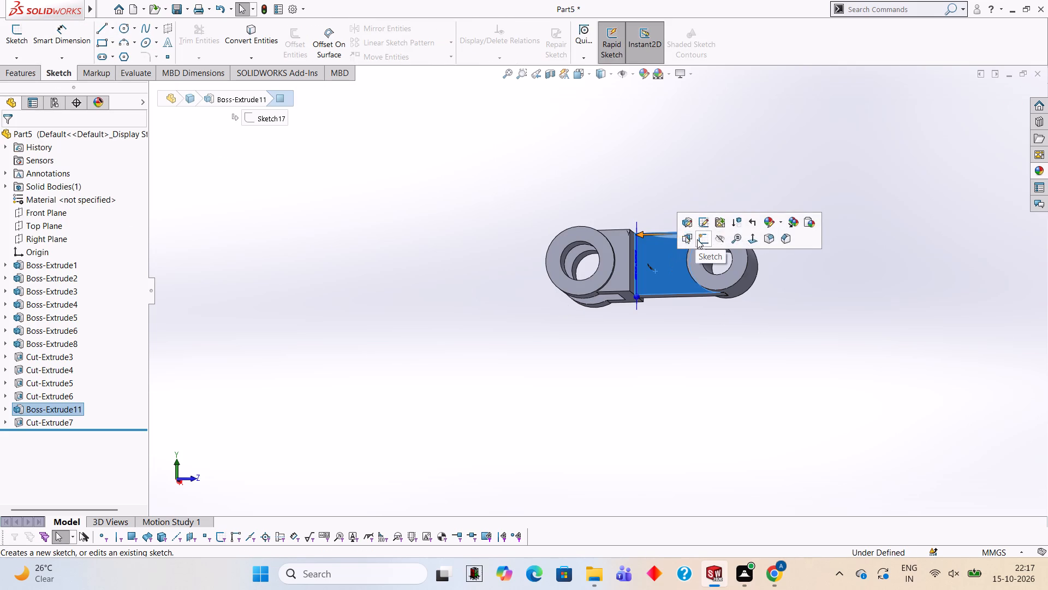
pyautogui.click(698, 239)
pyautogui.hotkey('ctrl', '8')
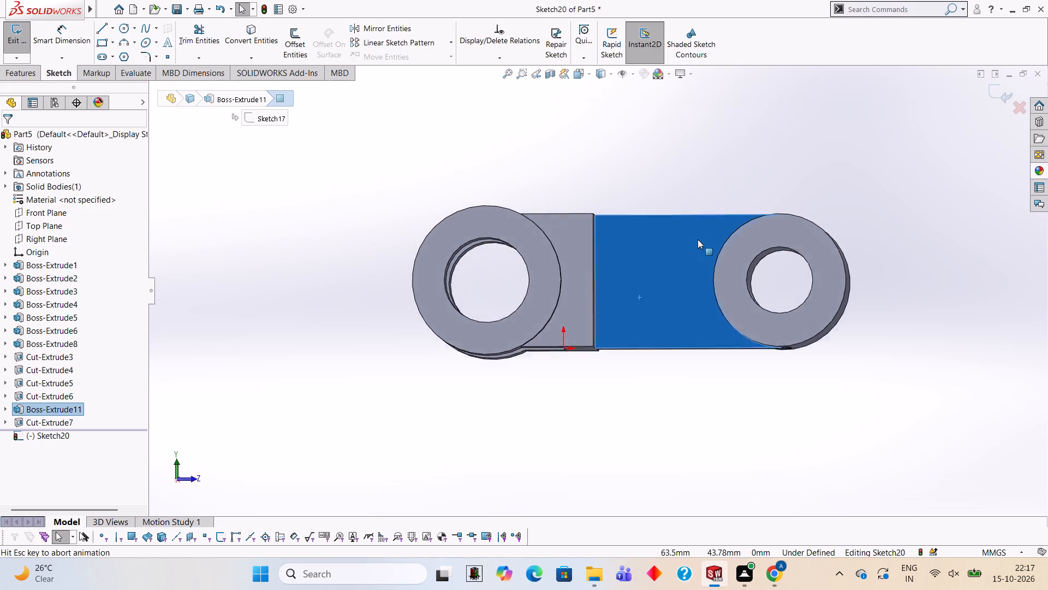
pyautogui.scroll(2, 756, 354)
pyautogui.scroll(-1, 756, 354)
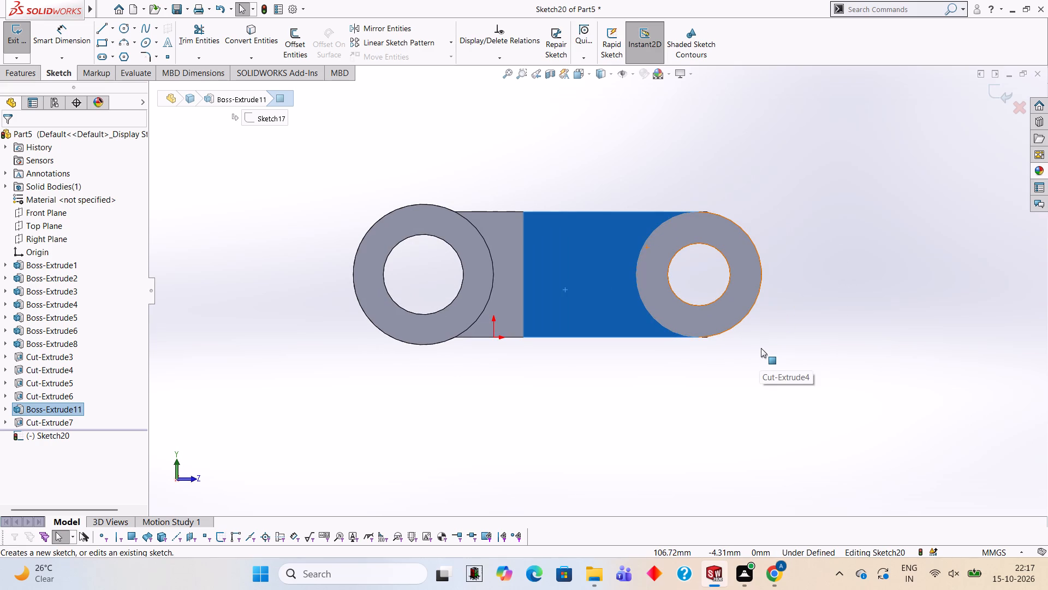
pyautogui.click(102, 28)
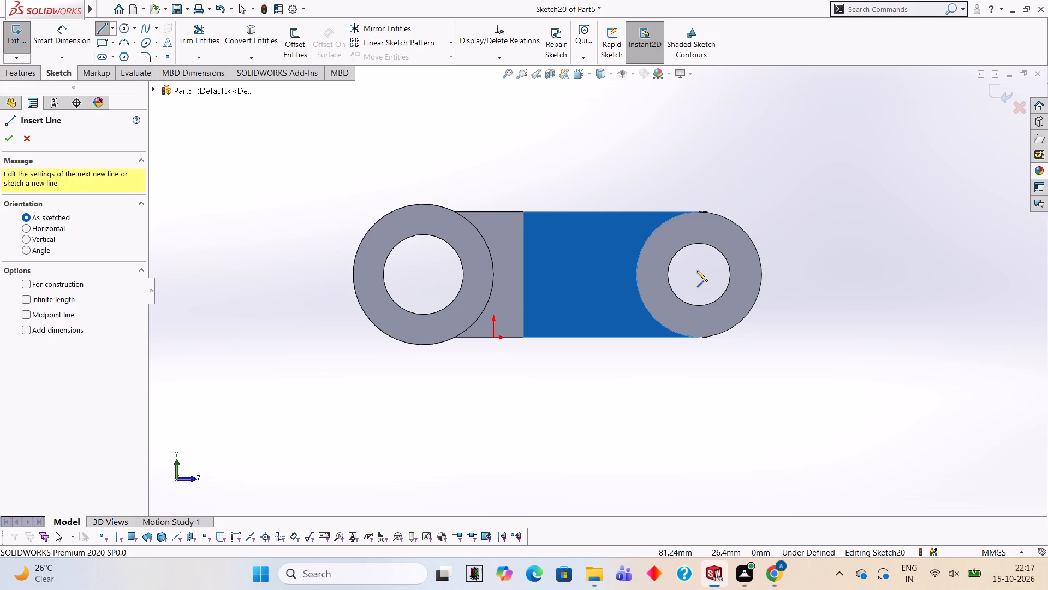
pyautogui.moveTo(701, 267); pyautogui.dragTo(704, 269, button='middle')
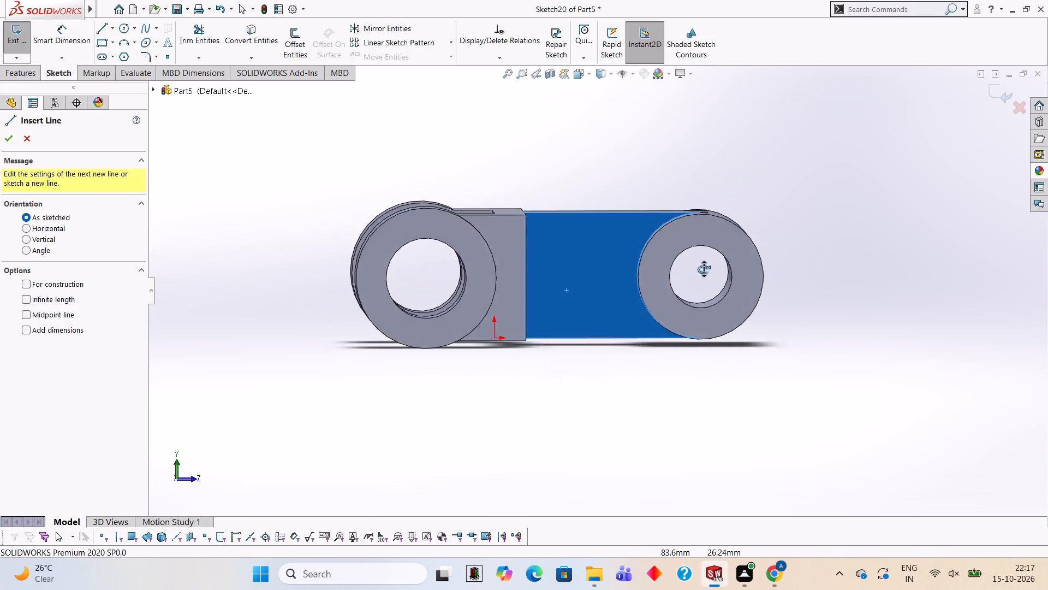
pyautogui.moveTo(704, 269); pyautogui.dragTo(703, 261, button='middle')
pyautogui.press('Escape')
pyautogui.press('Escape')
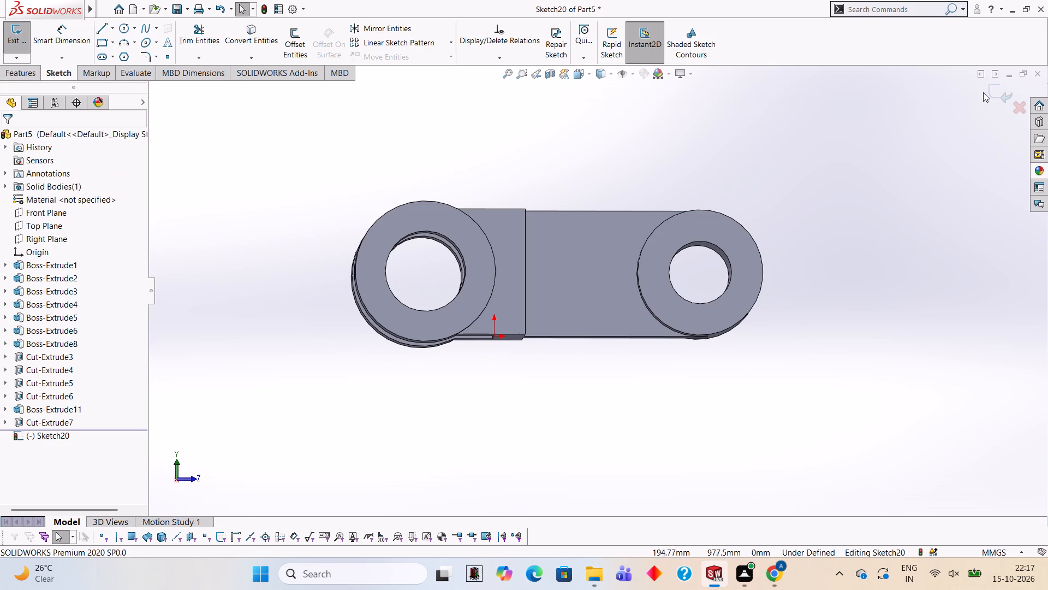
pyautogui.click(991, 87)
# Start a sketch on the web's side face and draw an 85 mm vertical line upward from the eye bore's centre.
pyautogui.click(596, 256)
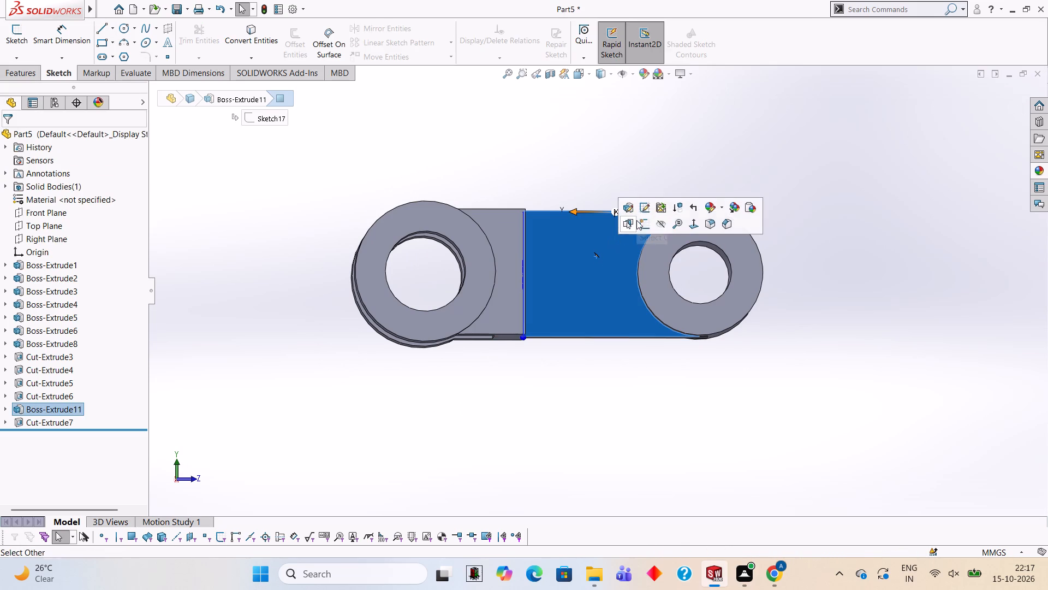
pyautogui.click(645, 219)
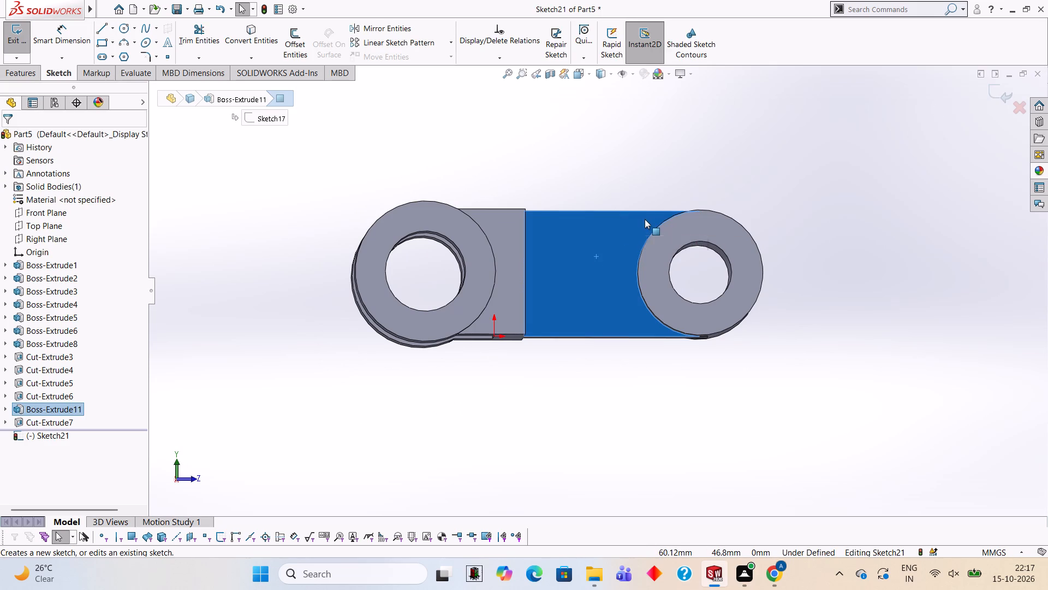
pyautogui.hotkey('ctrl', '8')
pyautogui.scroll(2, 906, 357)
pyautogui.scroll(-1, 901, 357)
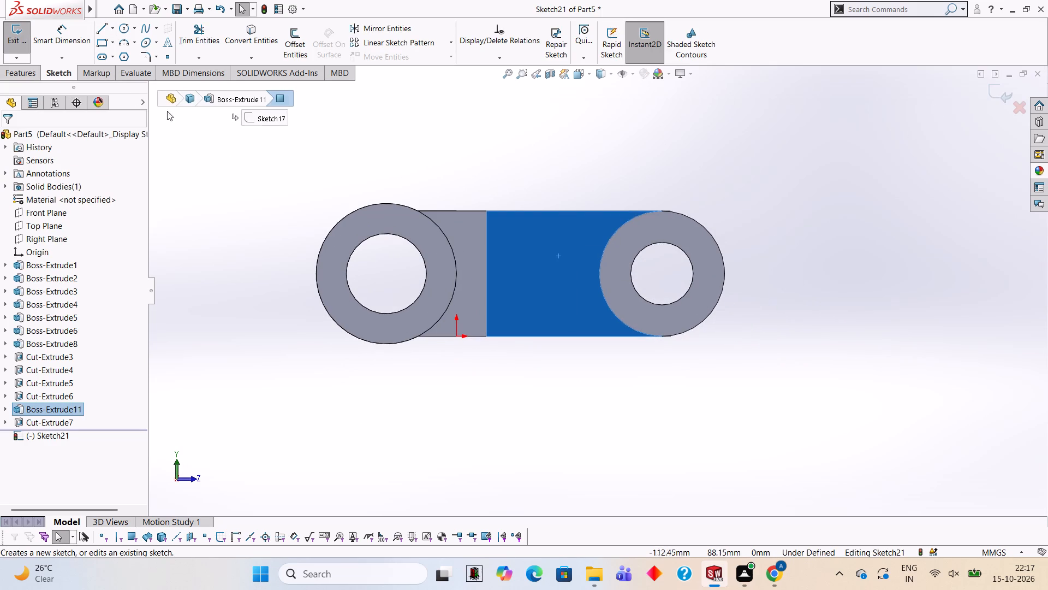
pyautogui.click(100, 28)
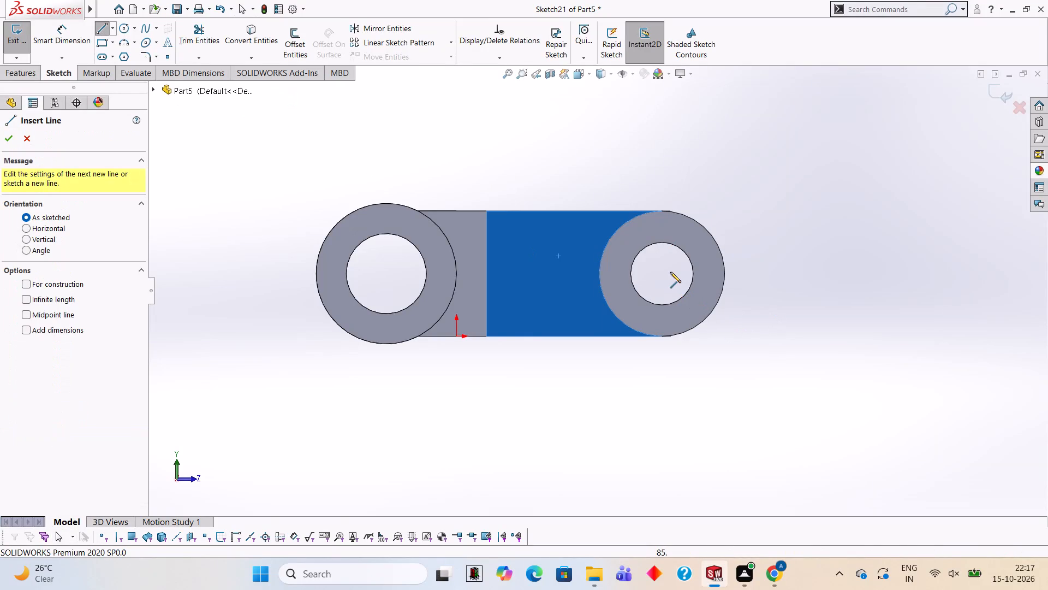
pyautogui.click(661, 272)
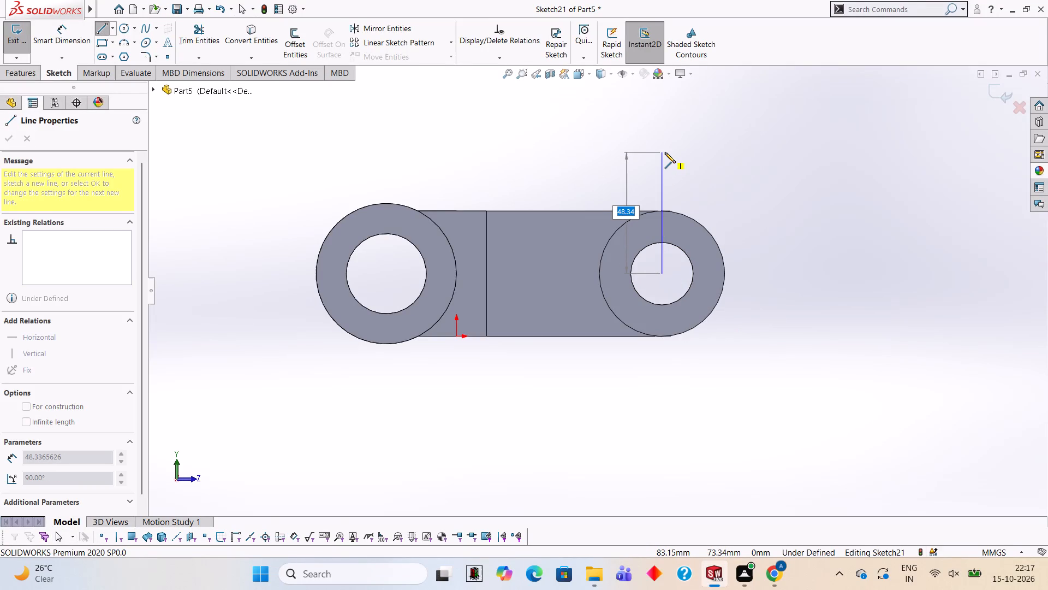
pyautogui.write('85')
pyautogui.press('Return')
pyautogui.scroll(3, 664, 153)
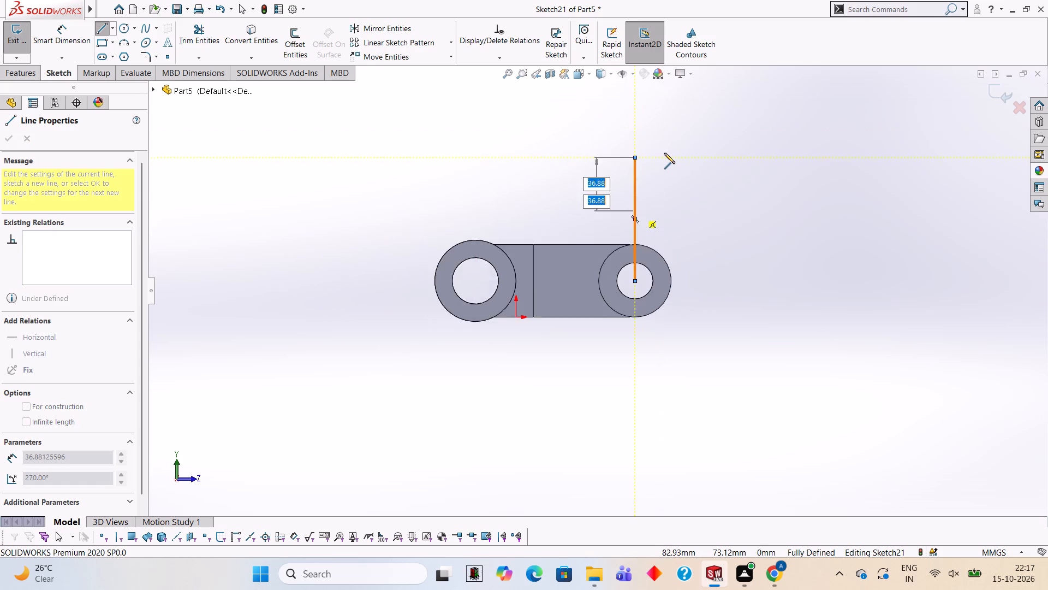
pyautogui.scroll(3, 664, 153)
pyautogui.scroll(-3, 664, 153)
pyautogui.press('Escape')
pyautogui.press('Escape')
pyautogui.press('Escape')
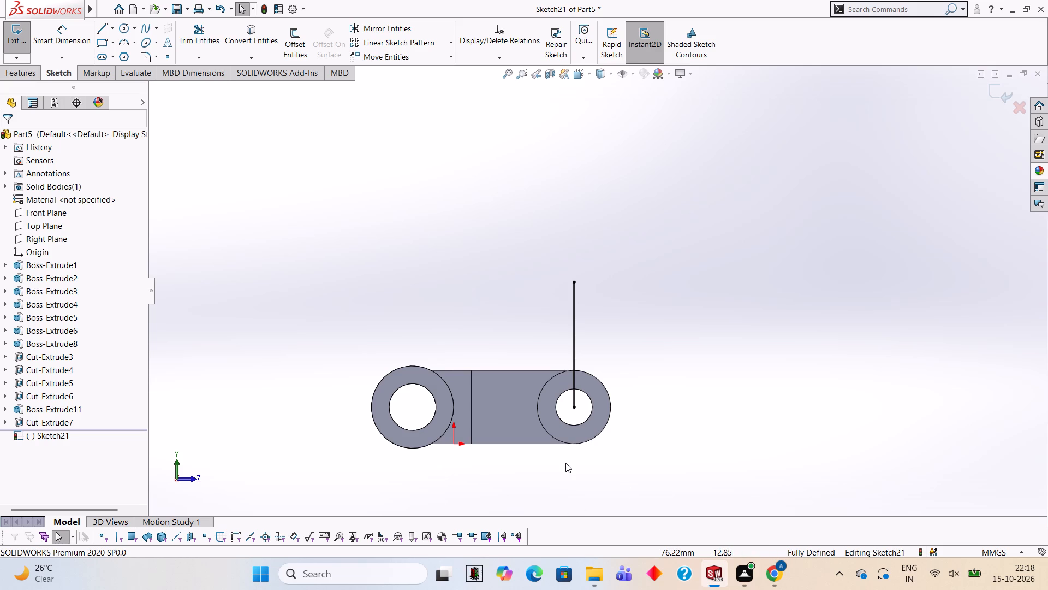
# Sketch a 36 mm diameter circle centred on the upper end of the vertical line.
pyautogui.moveTo(777, 381); pyautogui.dragTo(670, 377, button='middle')
pyautogui.scroll(-1, 670, 377)
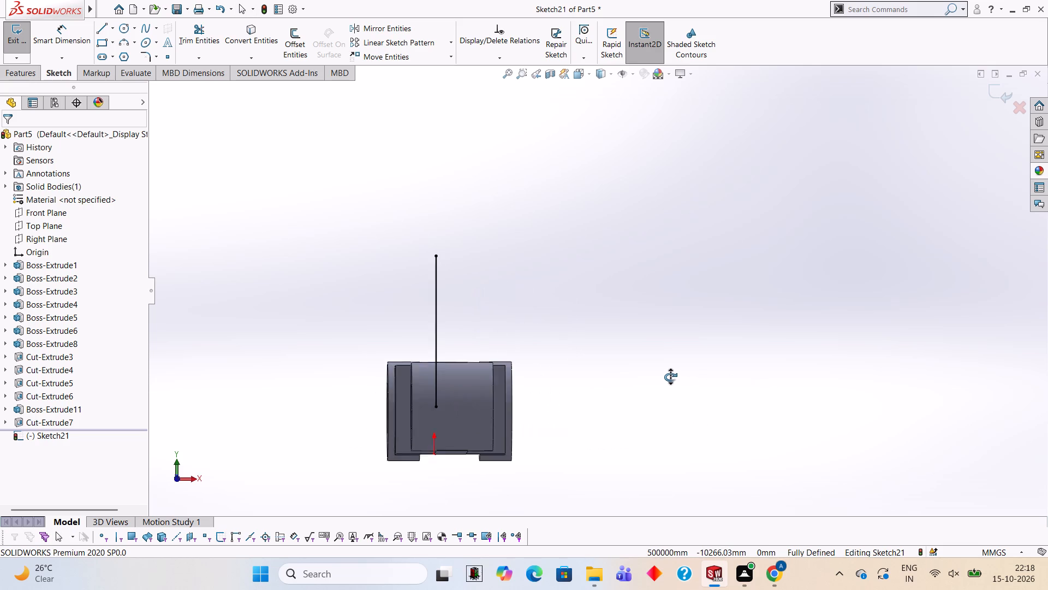
pyautogui.moveTo(670, 377); pyautogui.dragTo(736, 405, button='middle')
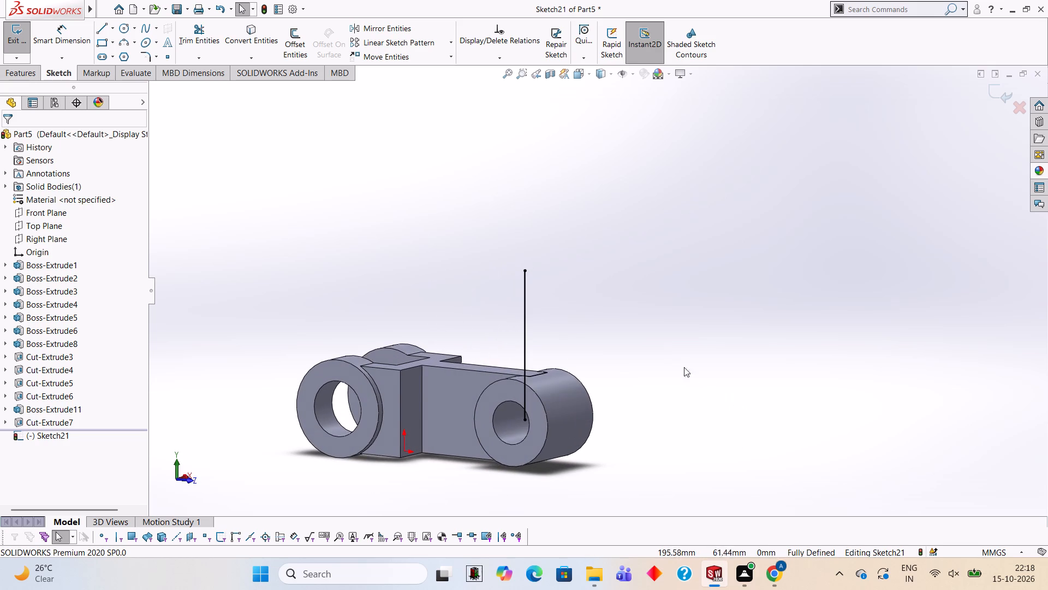
pyautogui.moveTo(675, 359); pyautogui.dragTo(714, 343, button='middle')
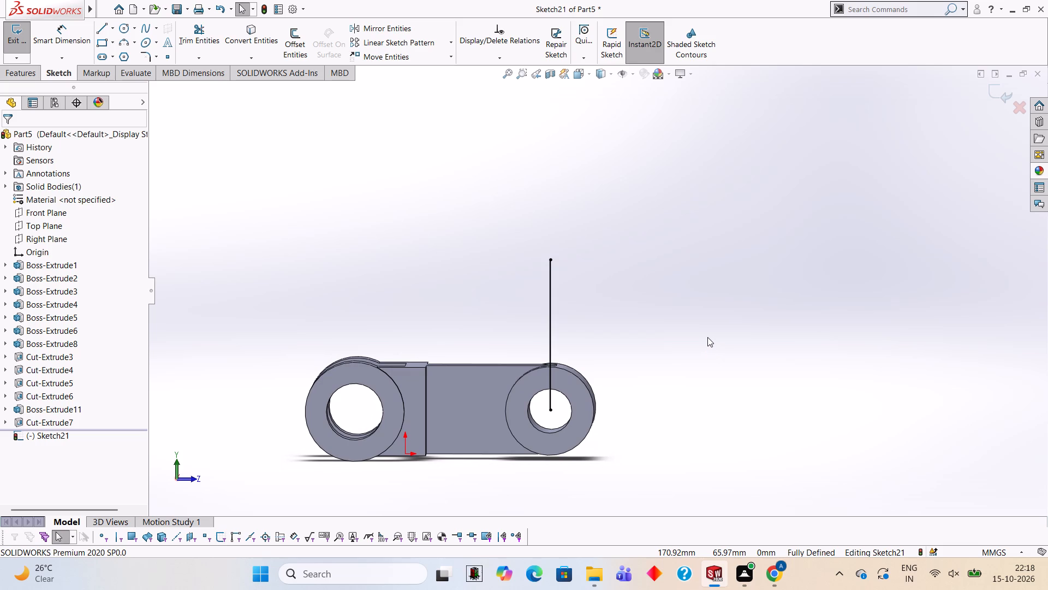
pyautogui.moveTo(650, 300); pyautogui.dragTo(653, 300, button='middle')
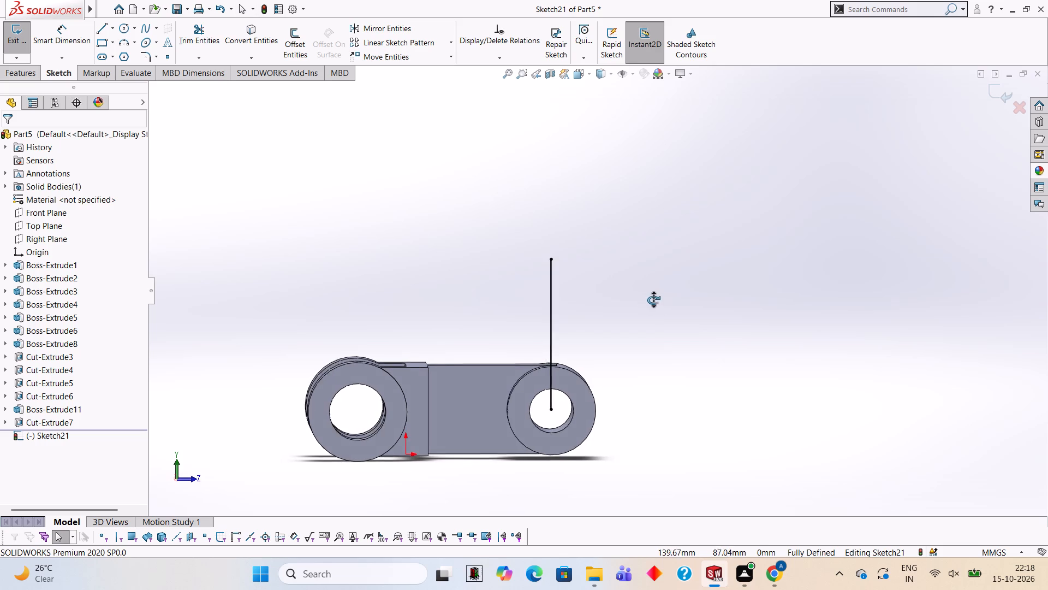
pyautogui.moveTo(653, 300); pyautogui.dragTo(660, 299, button='middle')
pyautogui.moveTo(657, 299); pyautogui.dragTo(646, 299, button='middle')
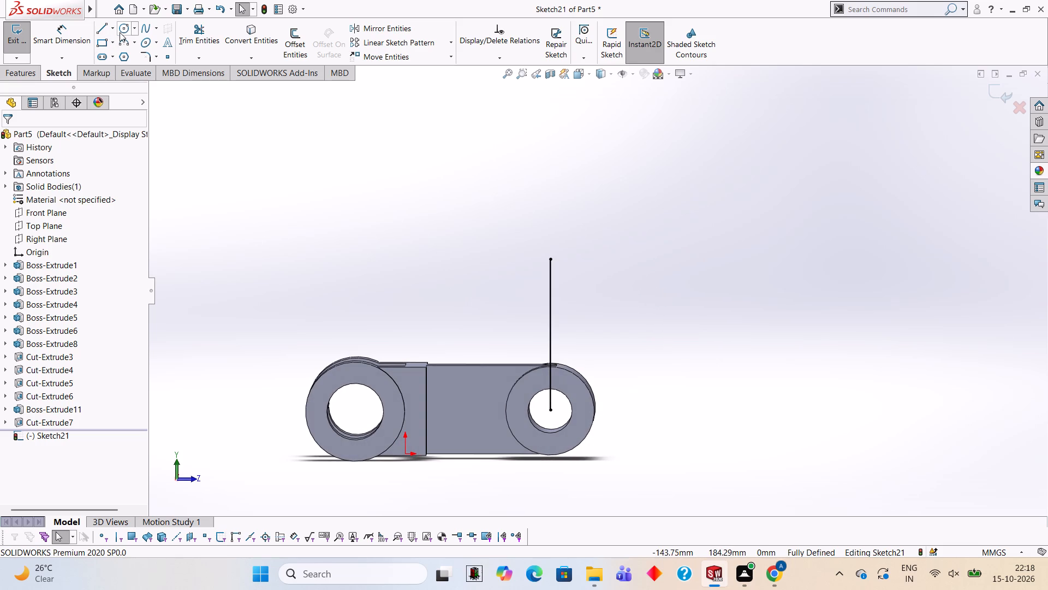
pyautogui.click(120, 32)
pyautogui.click(549, 256)
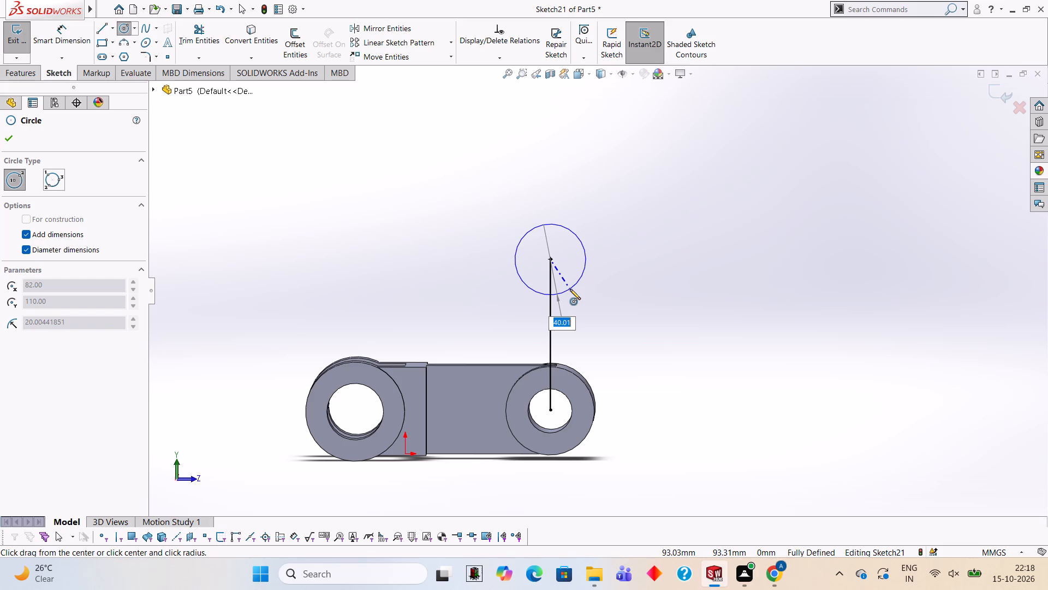
pyautogui.write('36')
pyautogui.press('Return')
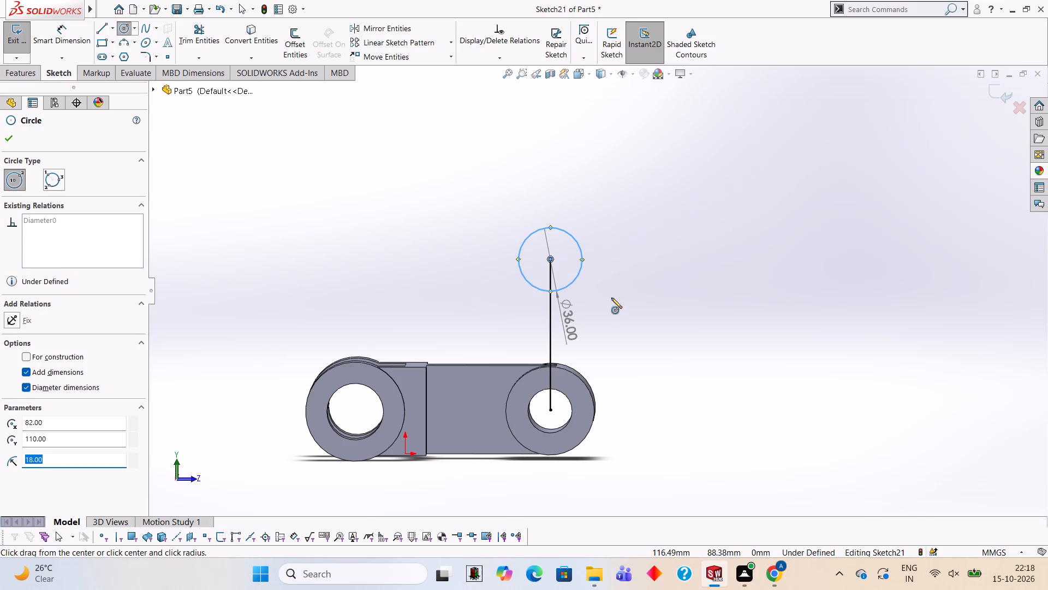
pyautogui.press('Escape')
pyautogui.press('Escape')
# Dimension the circle's diameter and the vertical line's length to fully define the sketch.
pyautogui.moveTo(725, 250); pyautogui.dragTo(724, 250, button='middle')
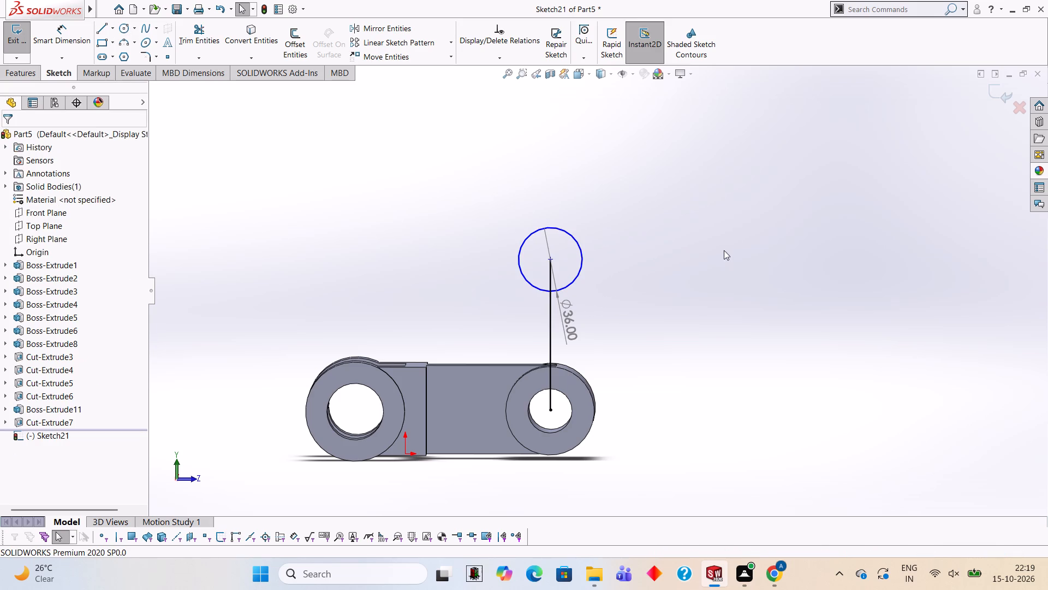
pyautogui.moveTo(724, 250); pyautogui.dragTo(623, 253, button='middle')
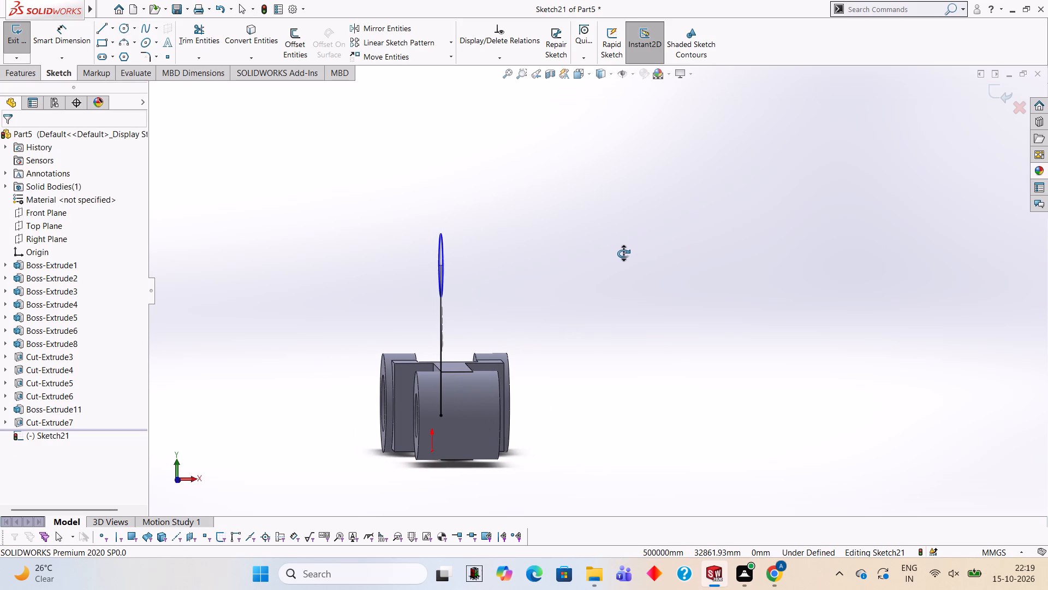
pyautogui.moveTo(623, 253); pyautogui.dragTo(692, 252, button='middle')
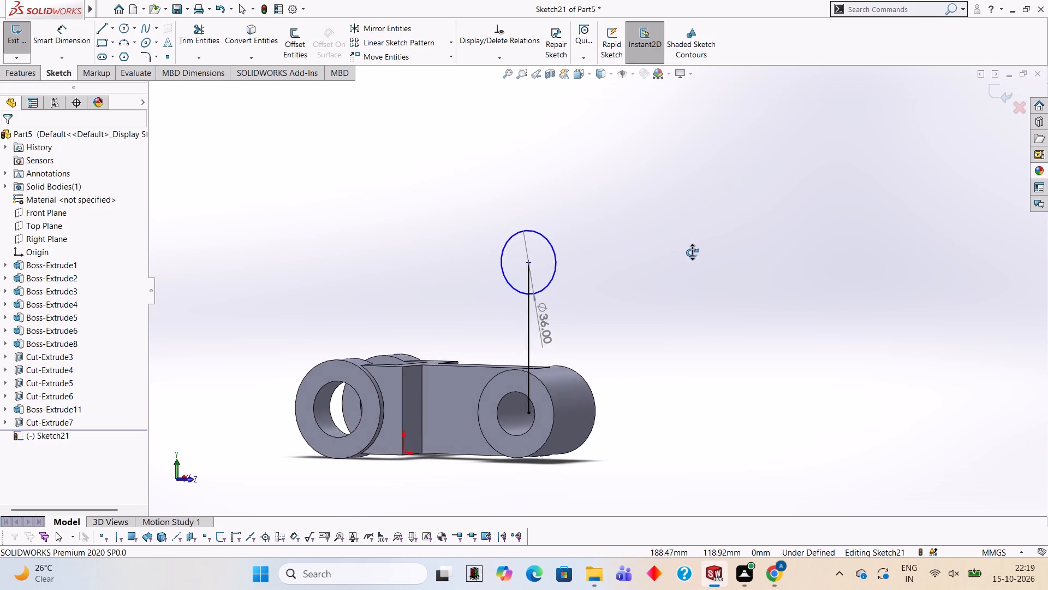
pyautogui.moveTo(692, 252); pyautogui.dragTo(721, 261, button='middle')
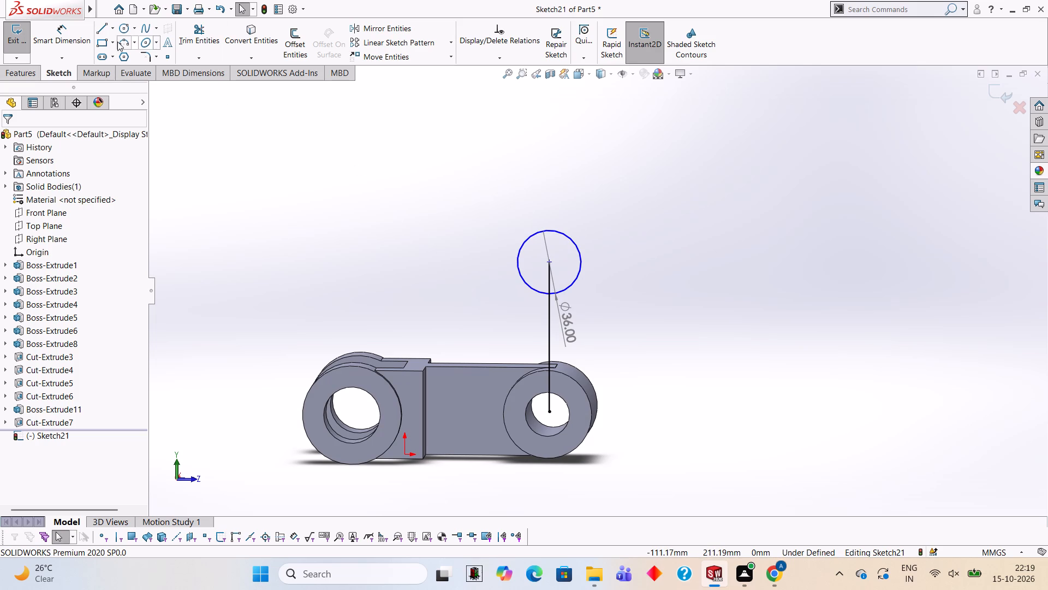
pyautogui.click(85, 33)
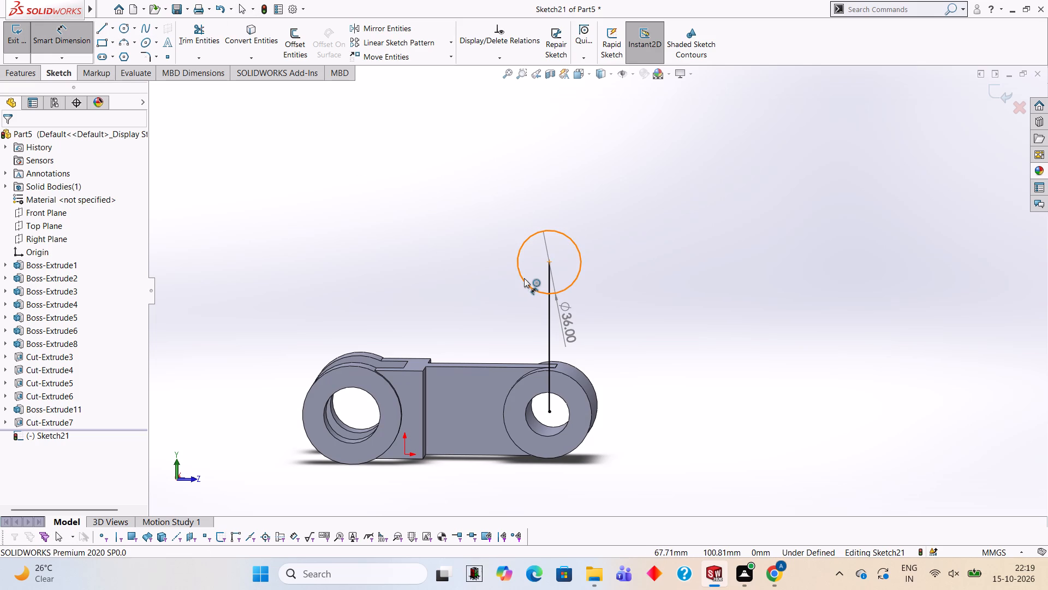
pyautogui.click(524, 278)
pyautogui.click(377, 303)
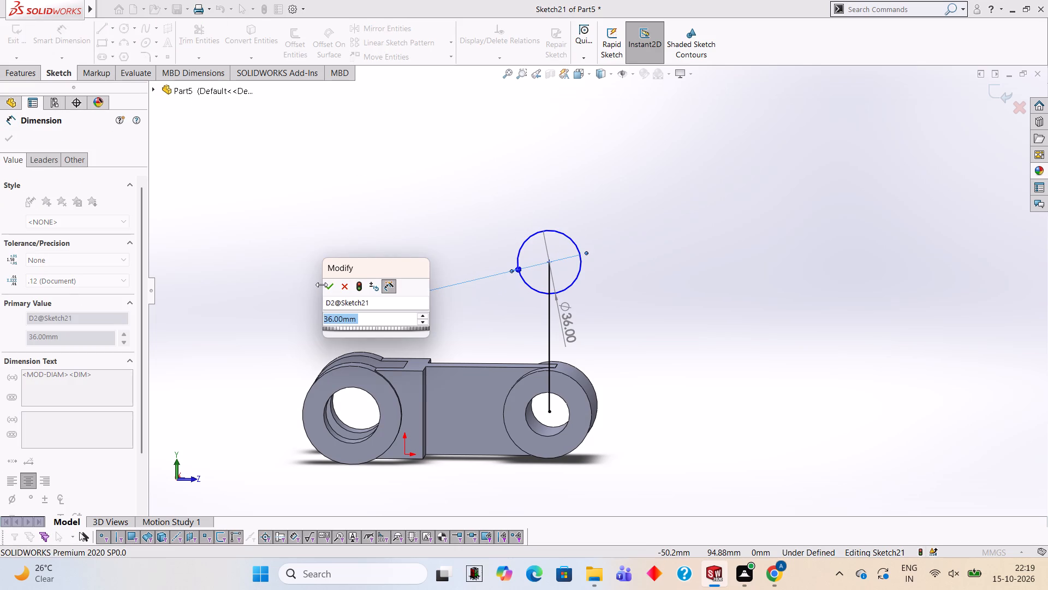
pyautogui.click(326, 287)
pyautogui.click(342, 188)
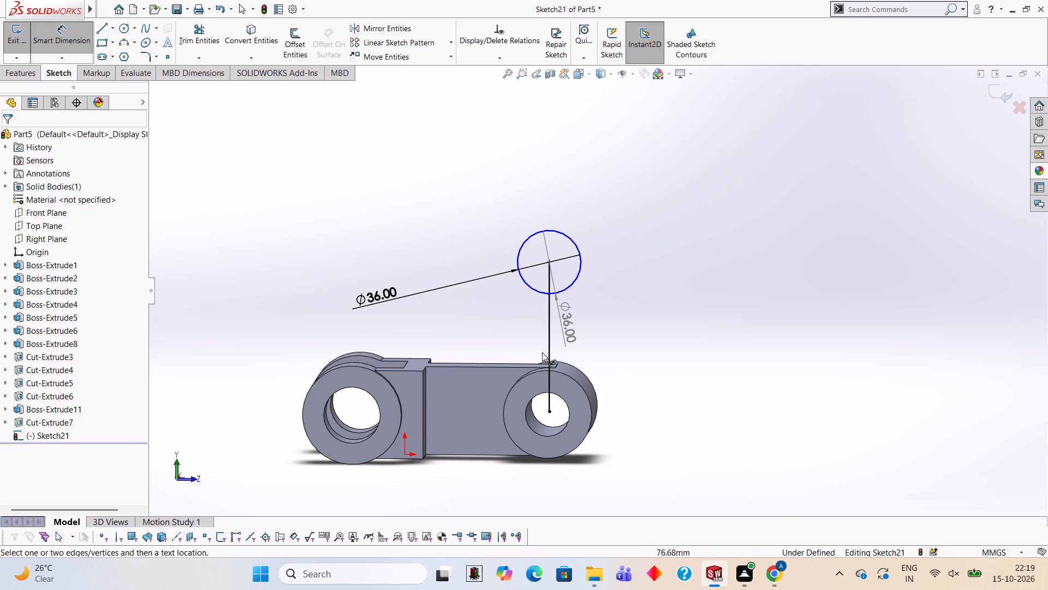
pyautogui.click(551, 335)
pyautogui.click(669, 332)
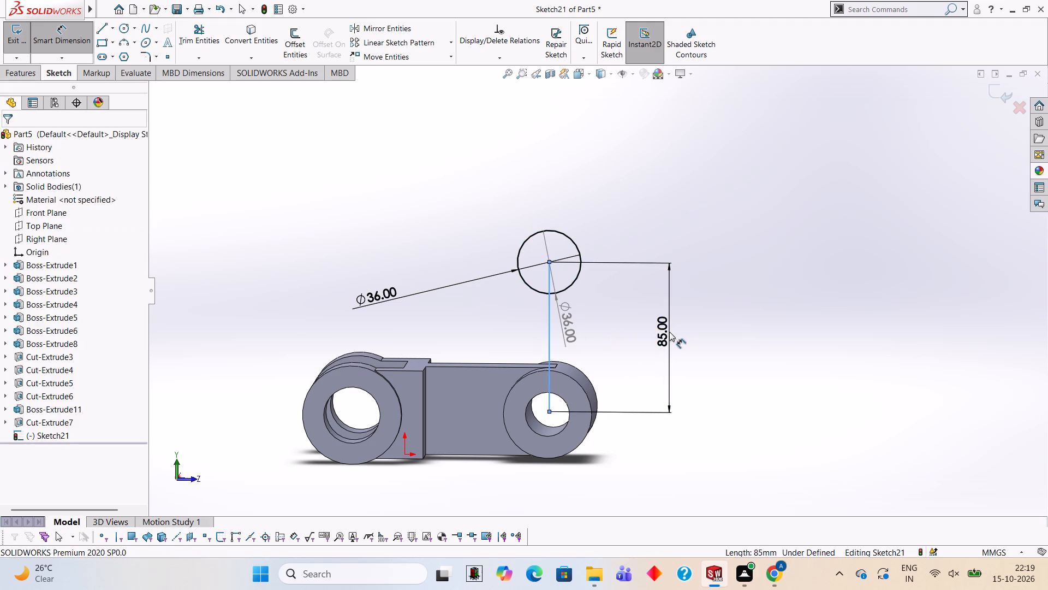
pyautogui.click(616, 314)
pyautogui.click(833, 271)
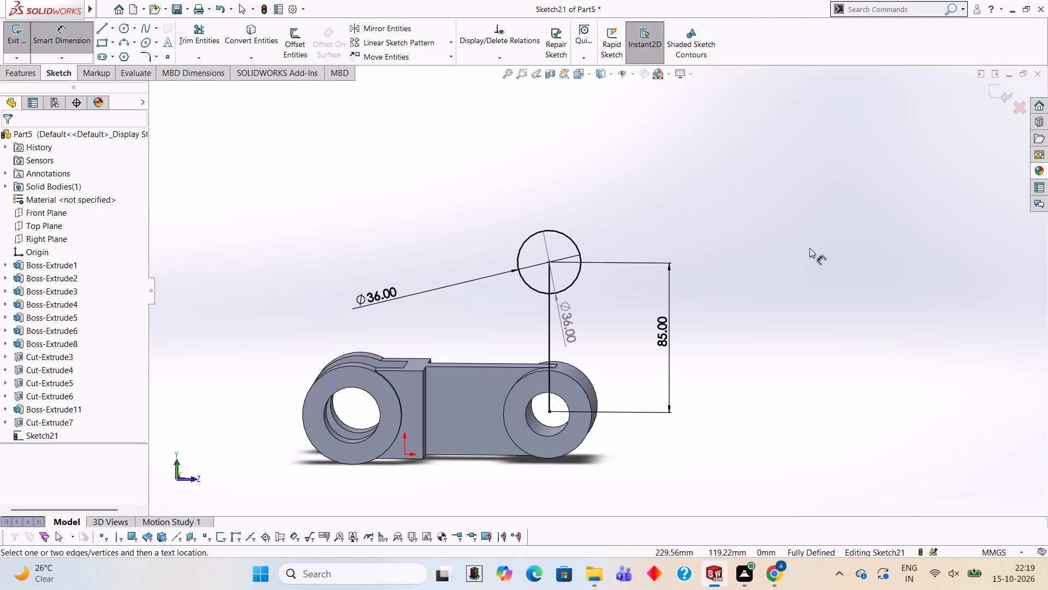
# Extrude the 36 mm circle above the eye 15 mm blind, outward away from the web's centre.
pyautogui.click(19, 75)
pyautogui.click(26, 50)
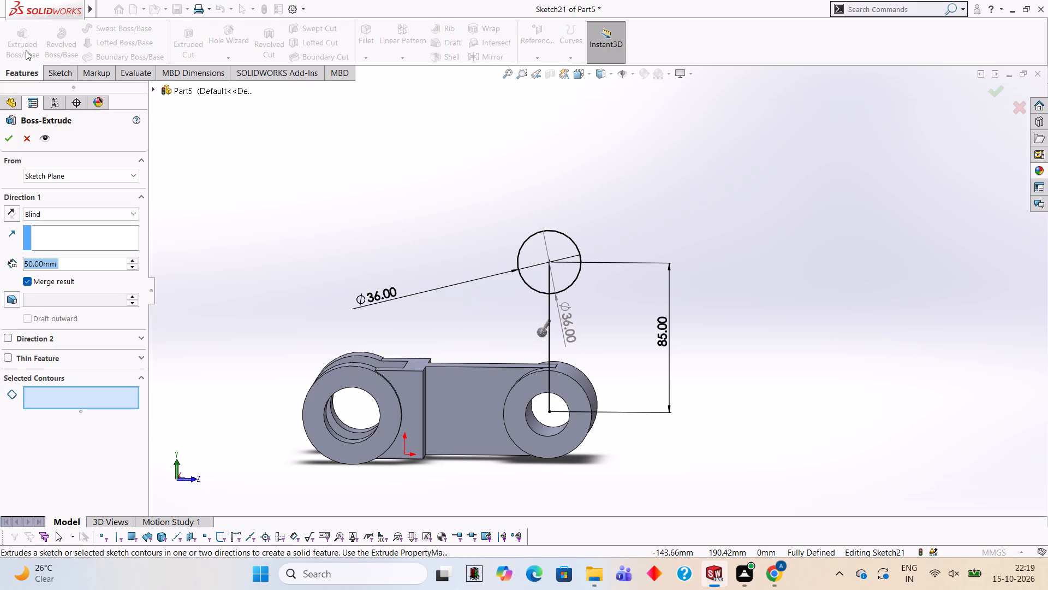
pyautogui.click(529, 248)
pyautogui.moveTo(669, 269); pyautogui.dragTo(665, 269, button='middle')
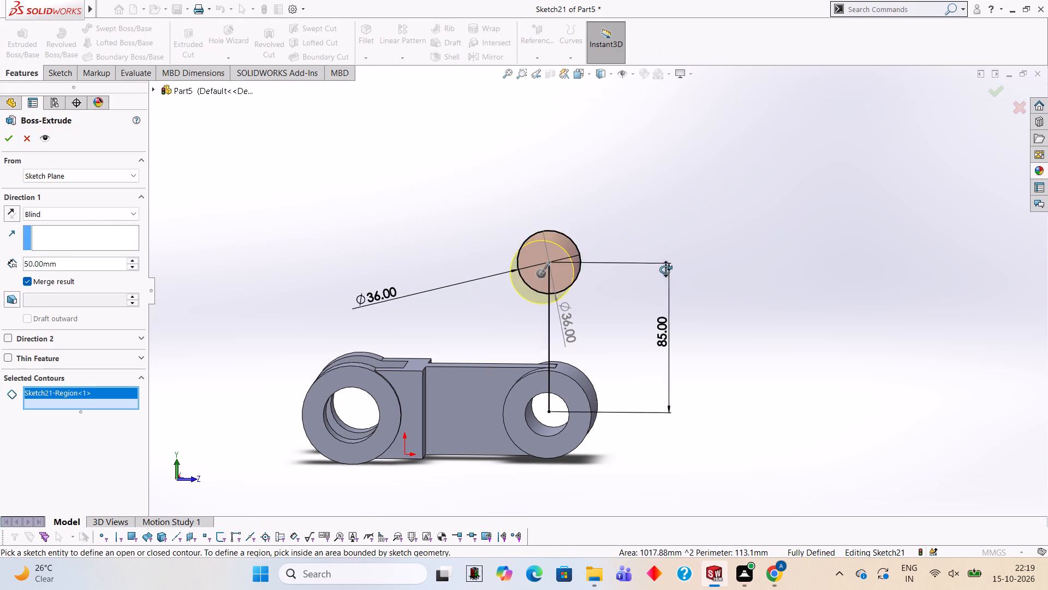
pyautogui.moveTo(665, 269); pyautogui.dragTo(526, 280, button='middle')
pyautogui.moveTo(343, 270); pyautogui.dragTo(385, 270, button='middle')
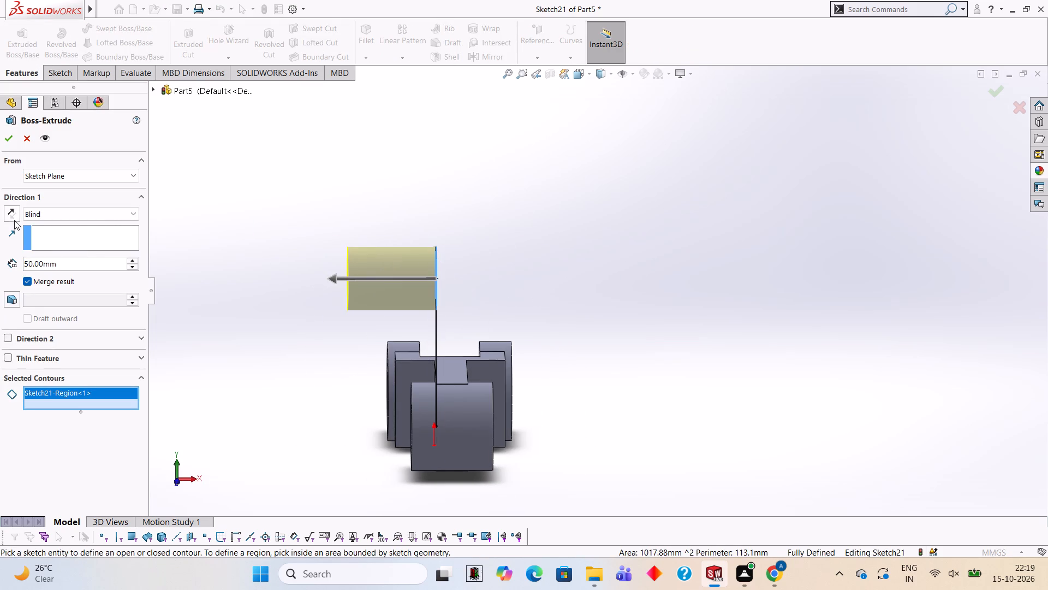
pyautogui.click(11, 217)
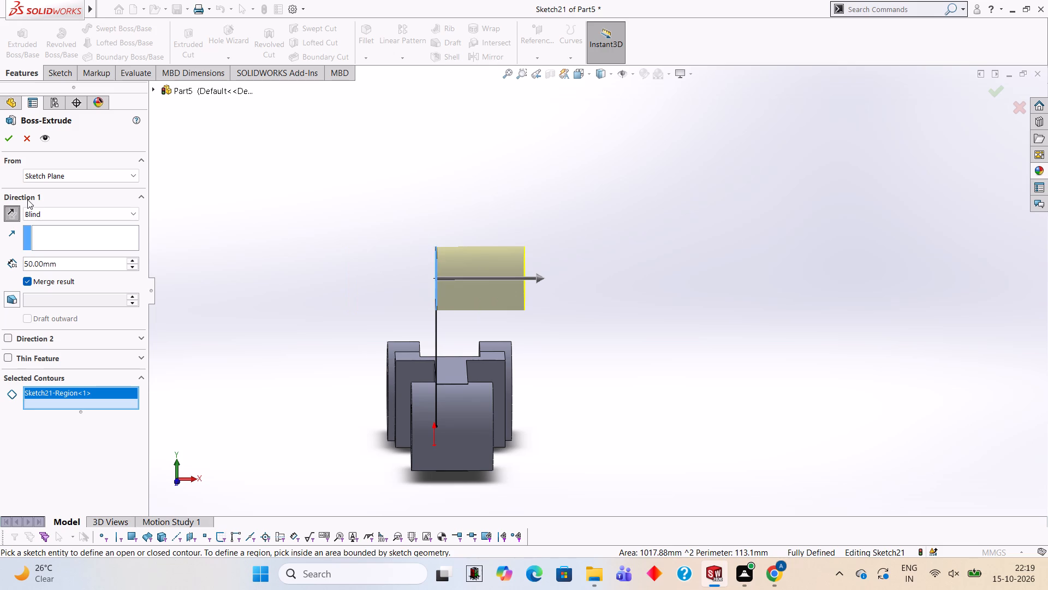
pyautogui.click(13, 219)
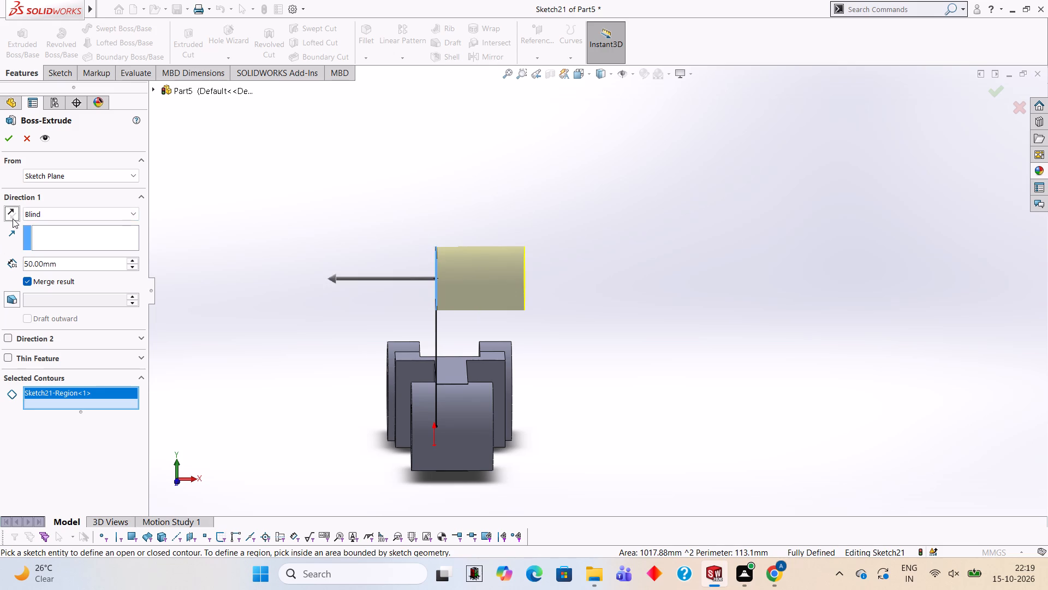
pyautogui.click(75, 262)
pyautogui.press('BackSpace')
pyautogui.press('BackSpace')
pyautogui.press('BackSpace')
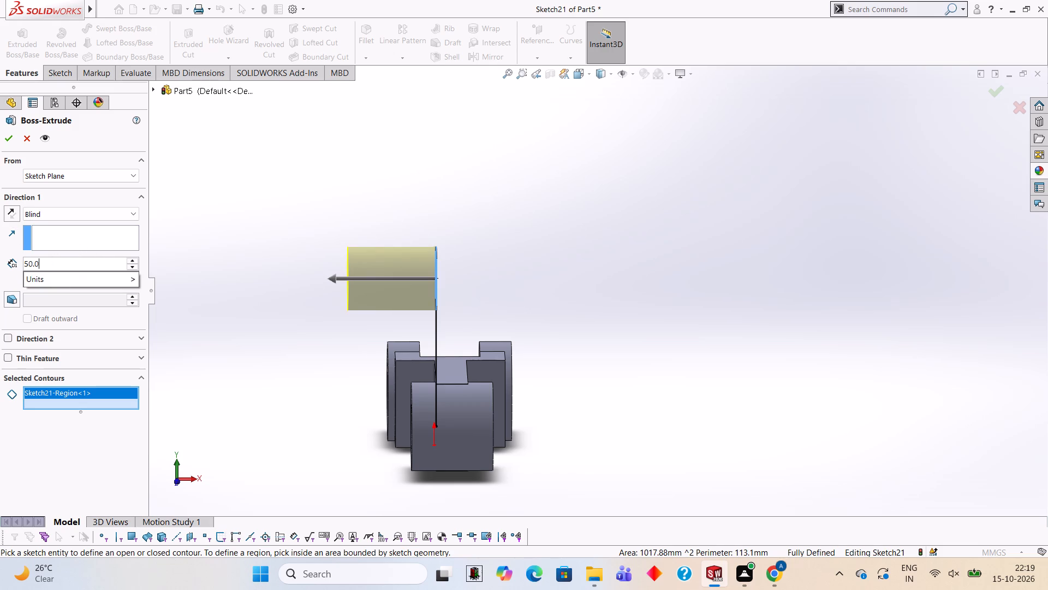
pyautogui.press('BackSpace')
pyautogui.press('BackSpace')
pyautogui.press('BackSpace')
pyautogui.press('BackSpace')
pyautogui.write('15')
pyautogui.press('Return')
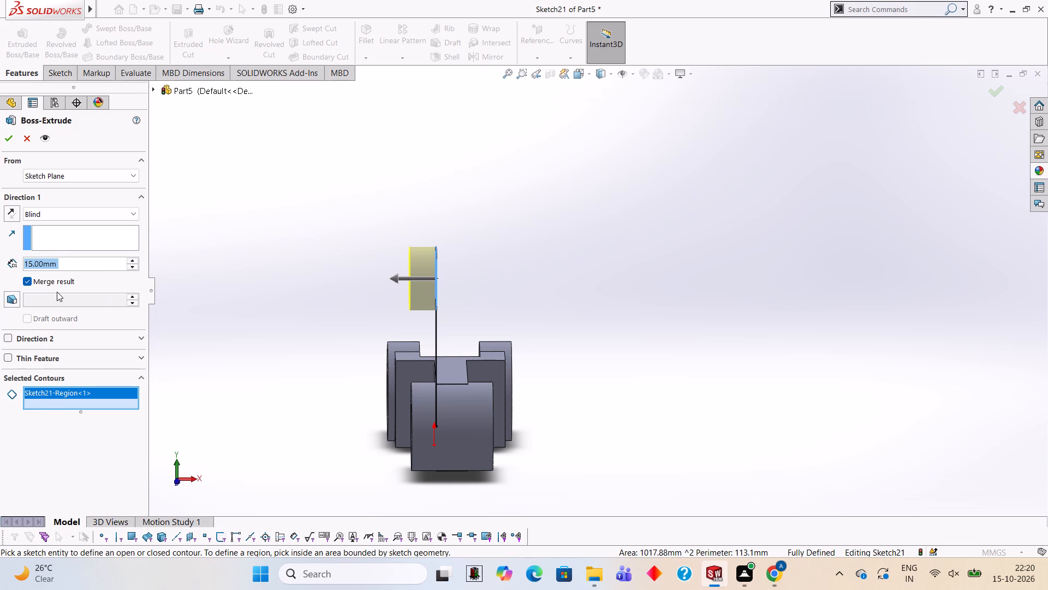
pyautogui.click(8, 133)
pyautogui.click(353, 257)
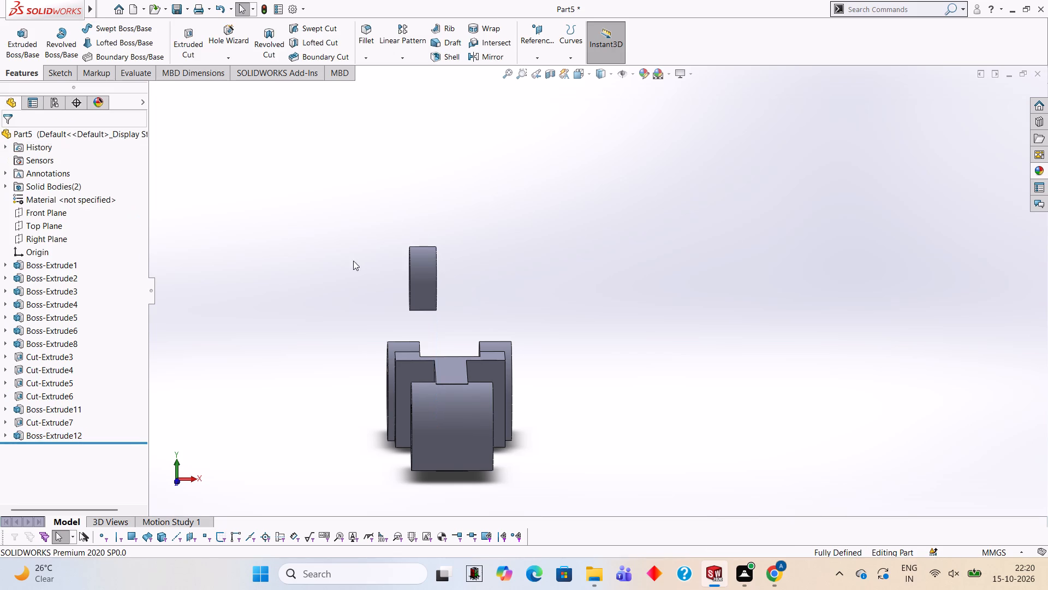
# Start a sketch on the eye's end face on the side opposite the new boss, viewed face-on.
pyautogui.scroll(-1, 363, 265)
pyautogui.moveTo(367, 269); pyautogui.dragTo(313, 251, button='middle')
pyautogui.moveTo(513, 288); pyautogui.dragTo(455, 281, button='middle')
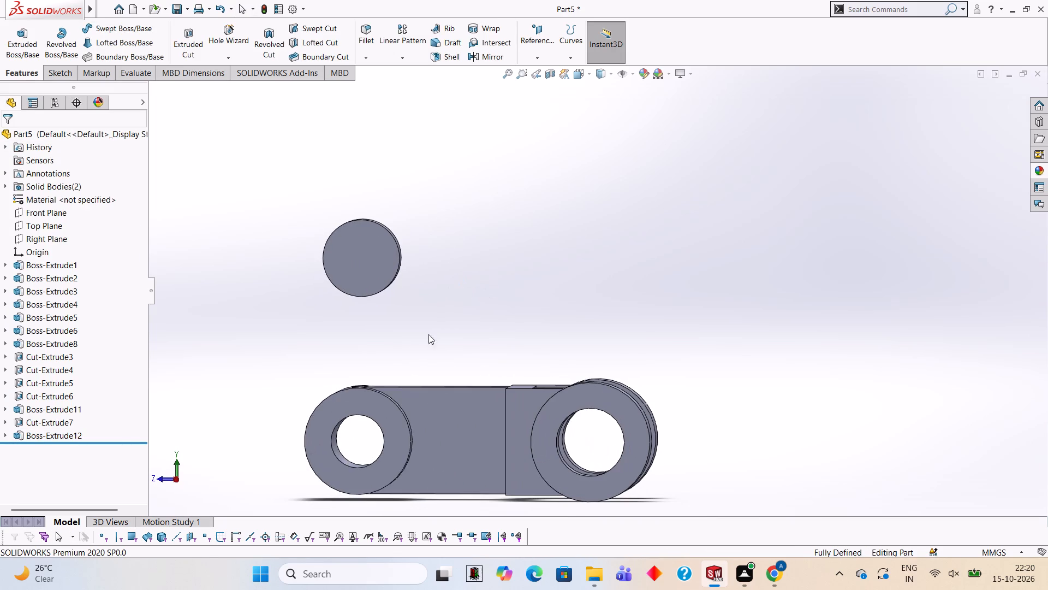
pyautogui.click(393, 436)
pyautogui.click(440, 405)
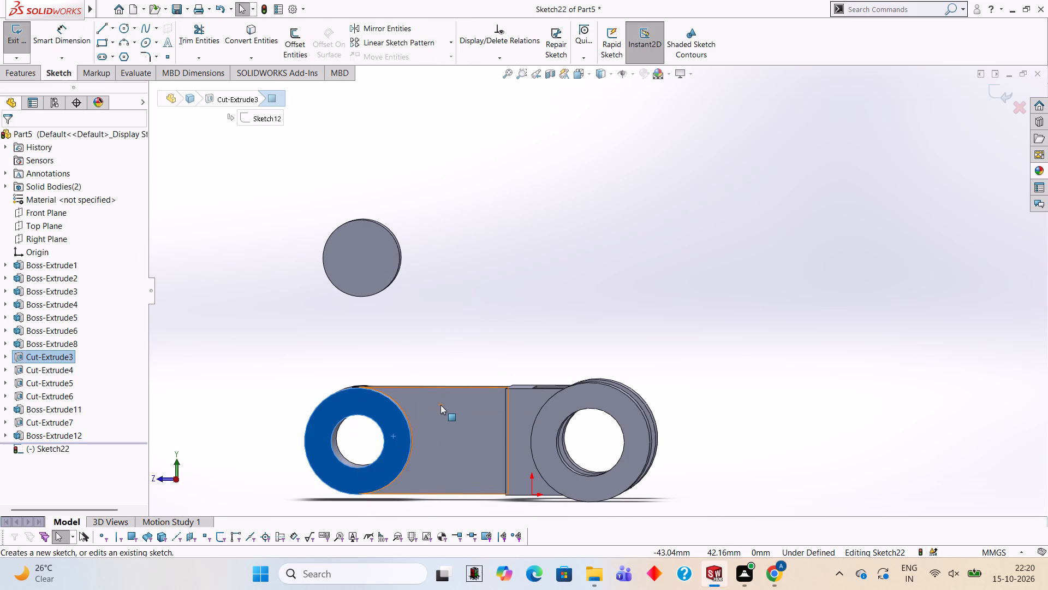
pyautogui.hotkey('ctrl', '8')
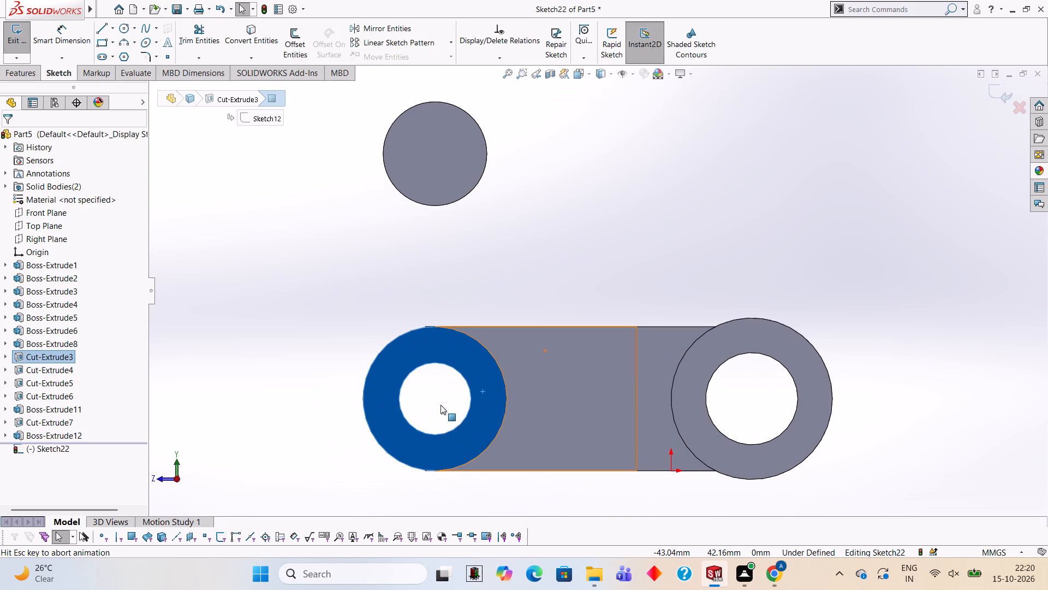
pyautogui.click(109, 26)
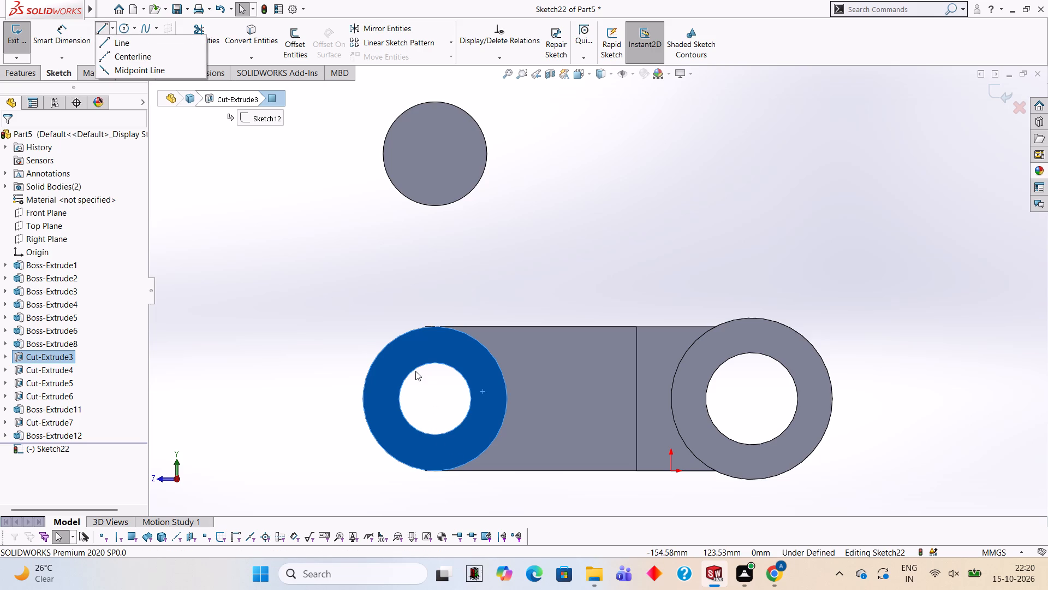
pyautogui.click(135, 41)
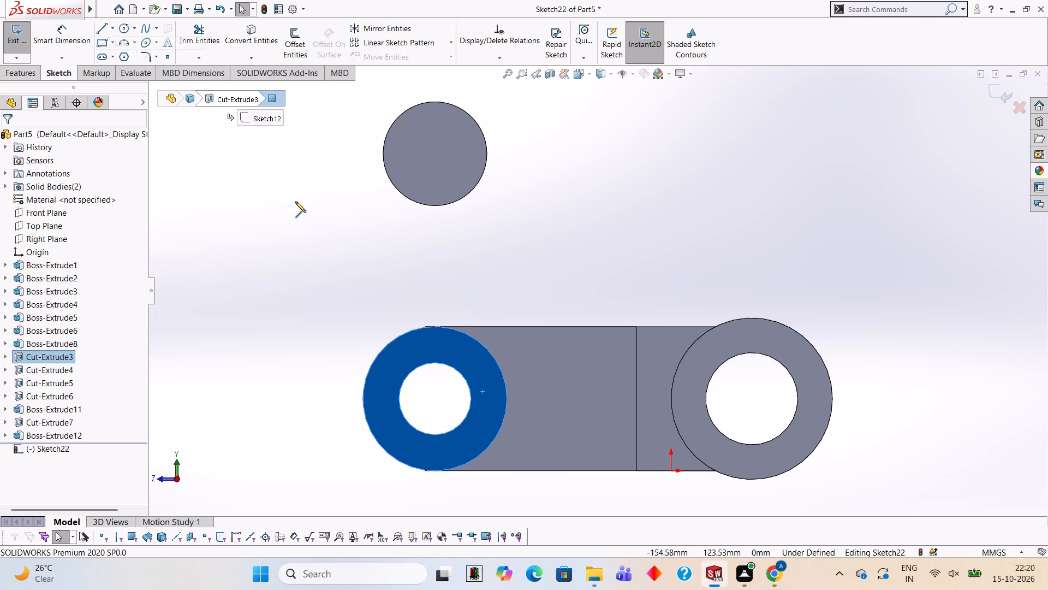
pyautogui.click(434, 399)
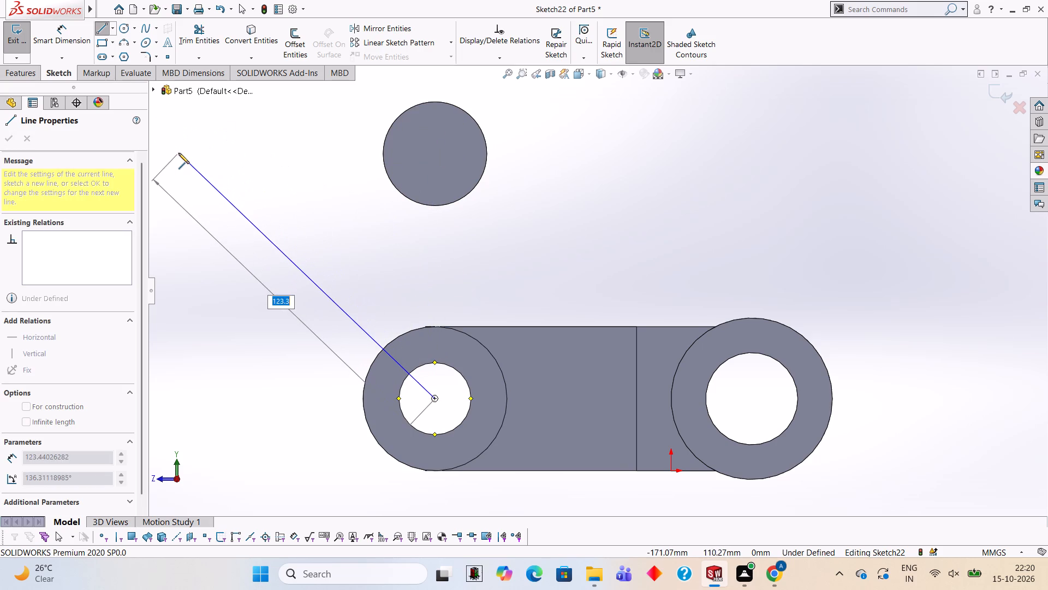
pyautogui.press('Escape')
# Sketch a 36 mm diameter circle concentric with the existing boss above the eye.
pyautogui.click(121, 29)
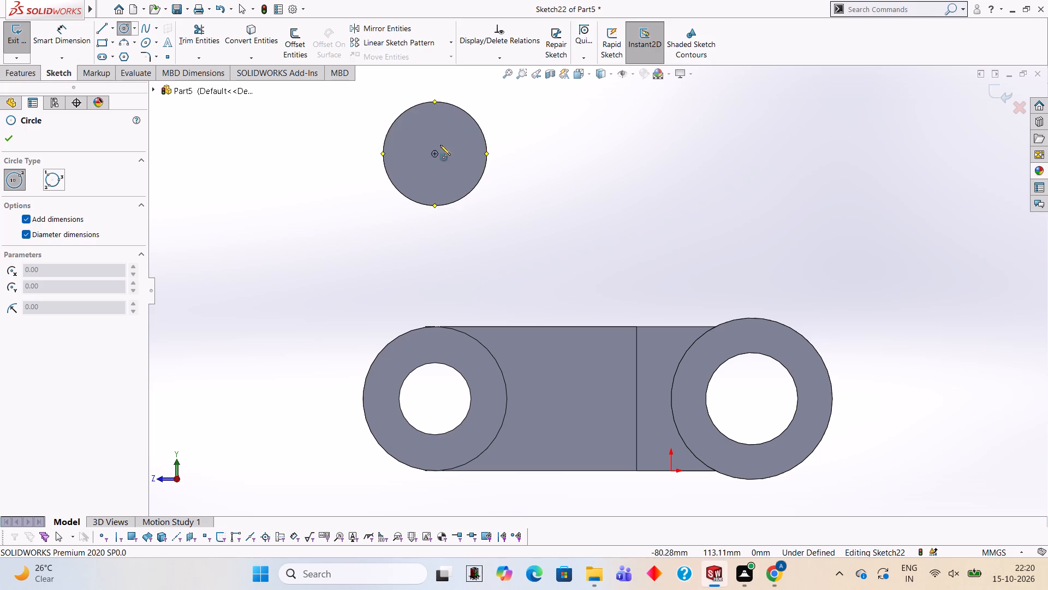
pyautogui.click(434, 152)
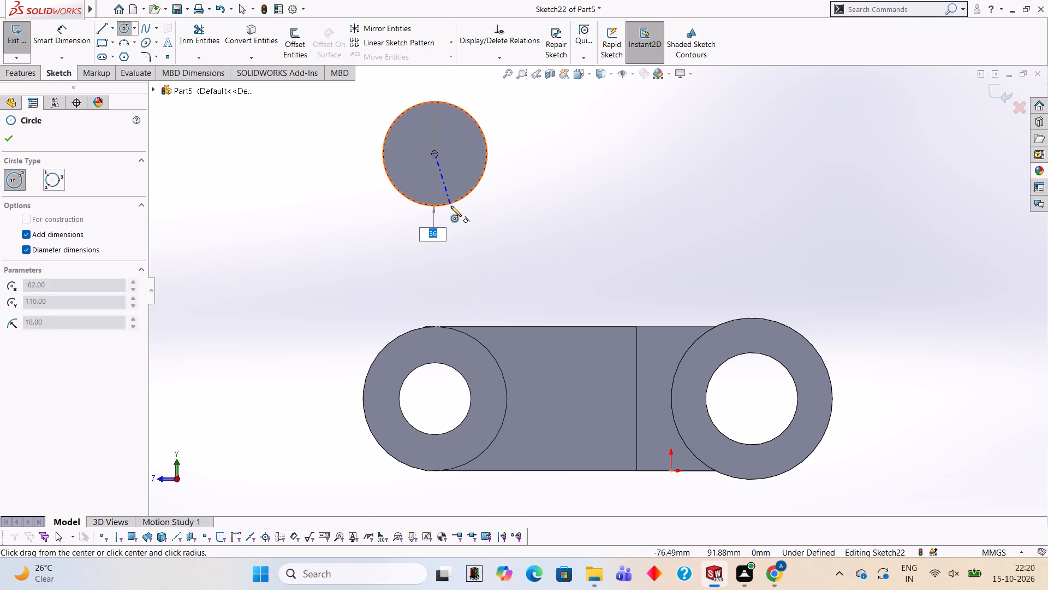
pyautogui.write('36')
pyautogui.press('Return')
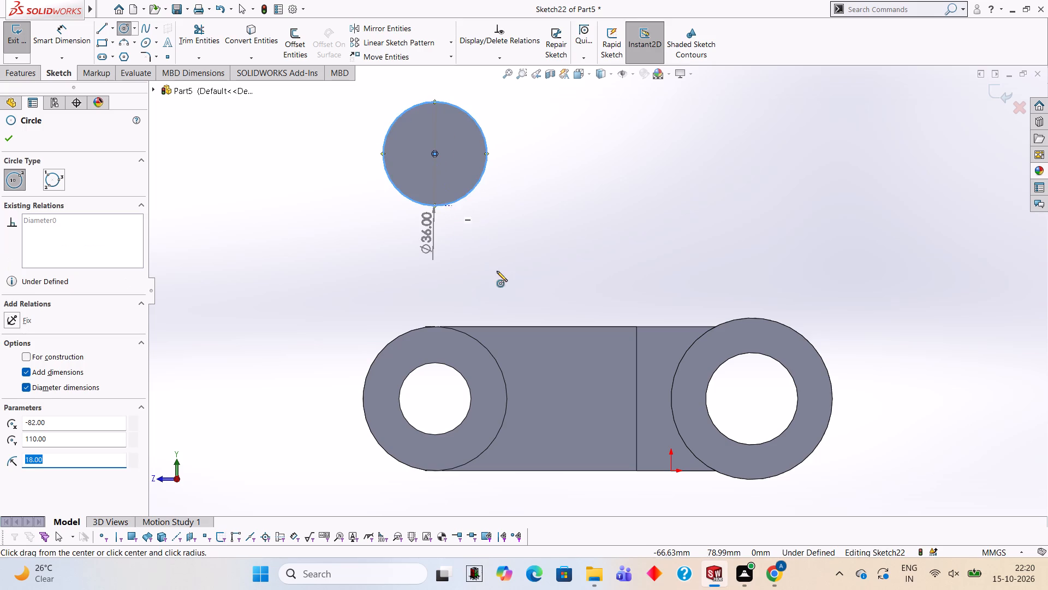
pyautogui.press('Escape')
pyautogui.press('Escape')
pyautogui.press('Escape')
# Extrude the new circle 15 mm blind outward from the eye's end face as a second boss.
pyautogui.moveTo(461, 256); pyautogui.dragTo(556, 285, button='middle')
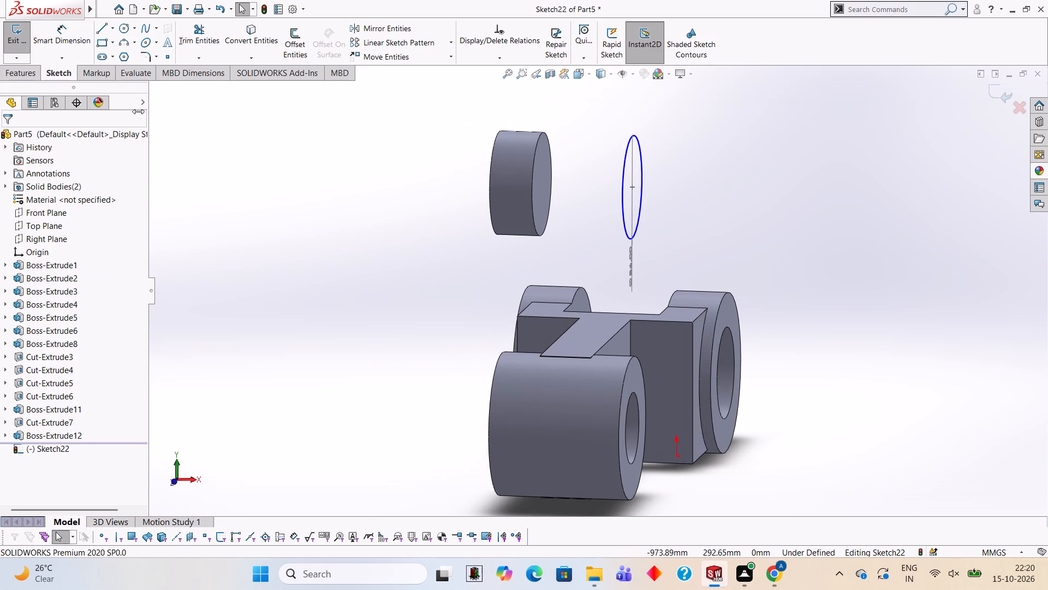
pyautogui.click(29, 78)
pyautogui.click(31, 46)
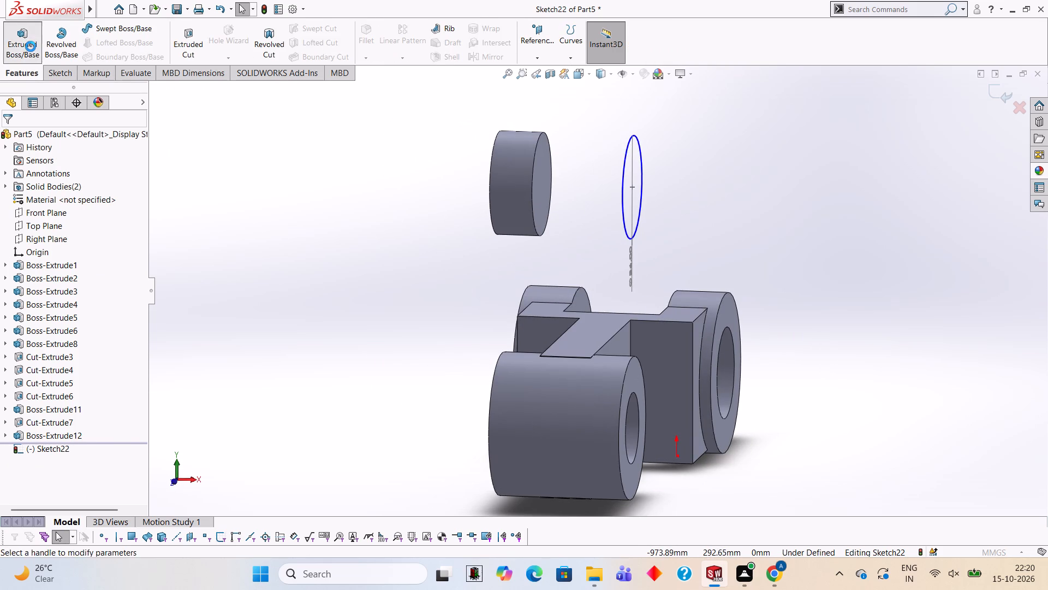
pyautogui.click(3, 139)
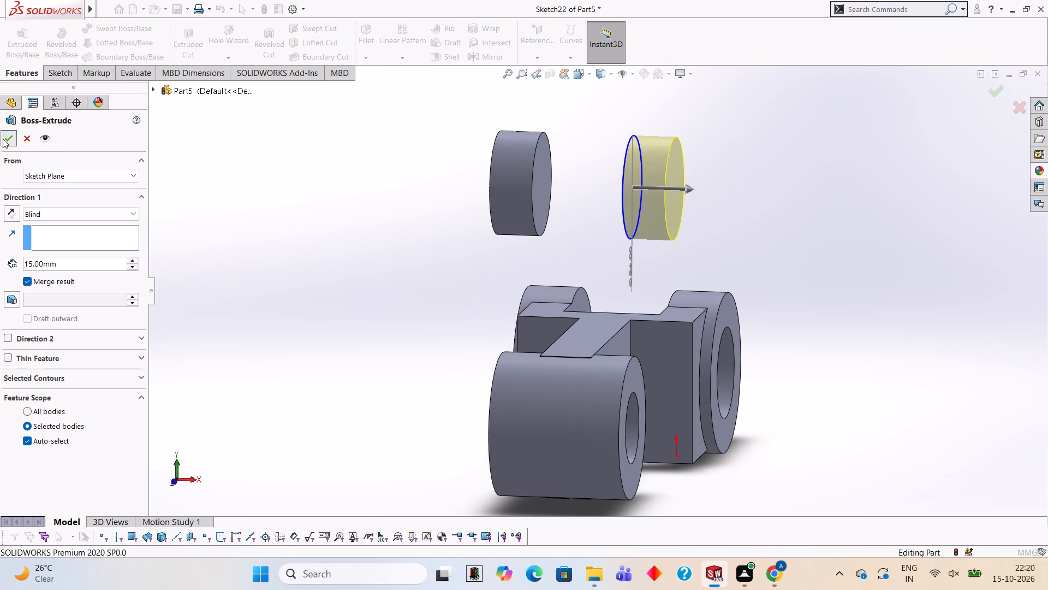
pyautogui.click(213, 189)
# Examine from the end and from above how the two upper bosses are spaced relative to the web, eye and clevis arms.
pyautogui.moveTo(269, 221); pyautogui.dragTo(293, 196, button='middle')
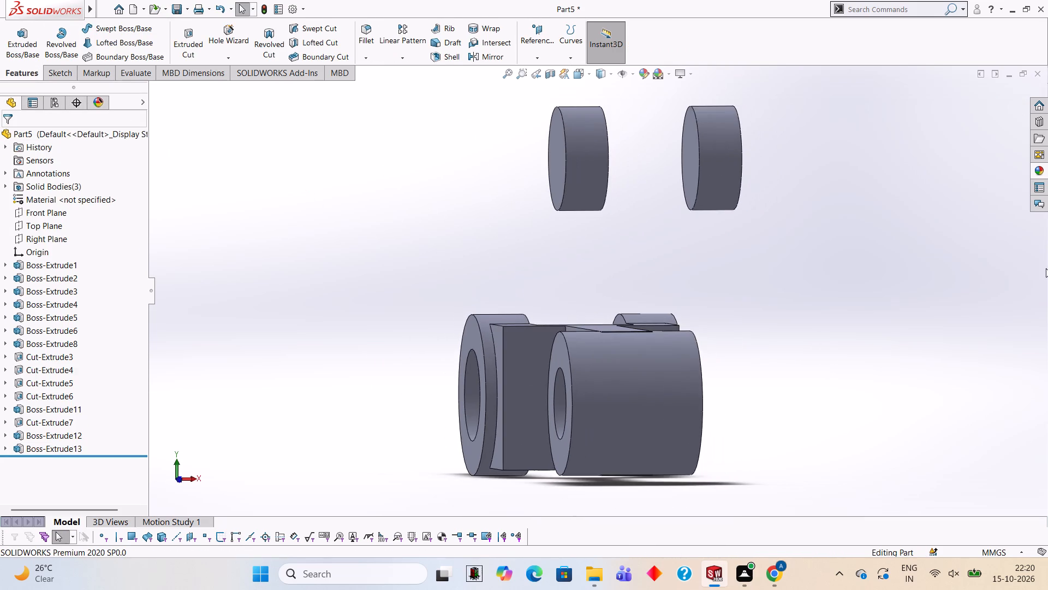
pyautogui.moveTo(1025, 268); pyautogui.dragTo(1005, 267, button='middle')
pyautogui.moveTo(999, 270); pyautogui.dragTo(1003, 259, button='middle')
pyautogui.scroll(4, 915, 260)
pyautogui.moveTo(848, 231); pyautogui.dragTo(855, 257, button='middle')
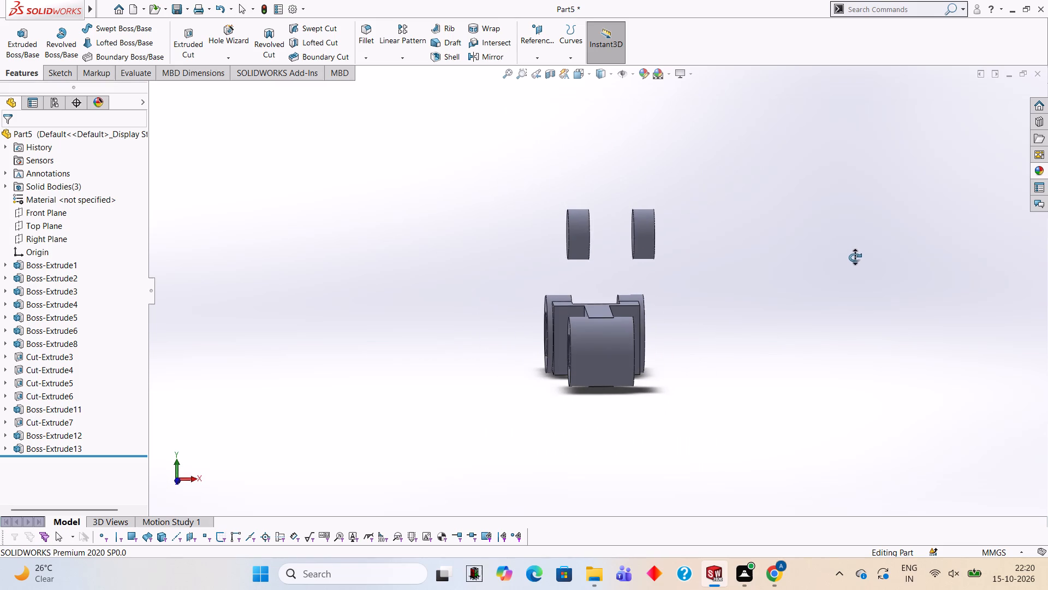
pyautogui.moveTo(855, 257); pyautogui.dragTo(850, 257, button='middle')
pyautogui.moveTo(760, 253); pyautogui.dragTo(769, 257, button='middle')
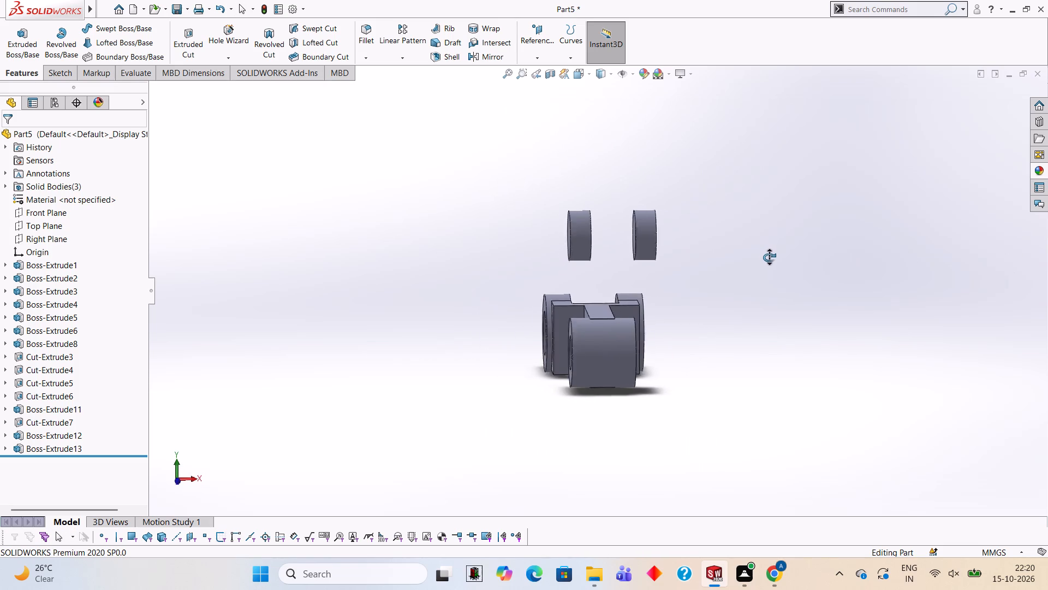
pyautogui.moveTo(769, 257); pyautogui.dragTo(760, 247, button='middle')
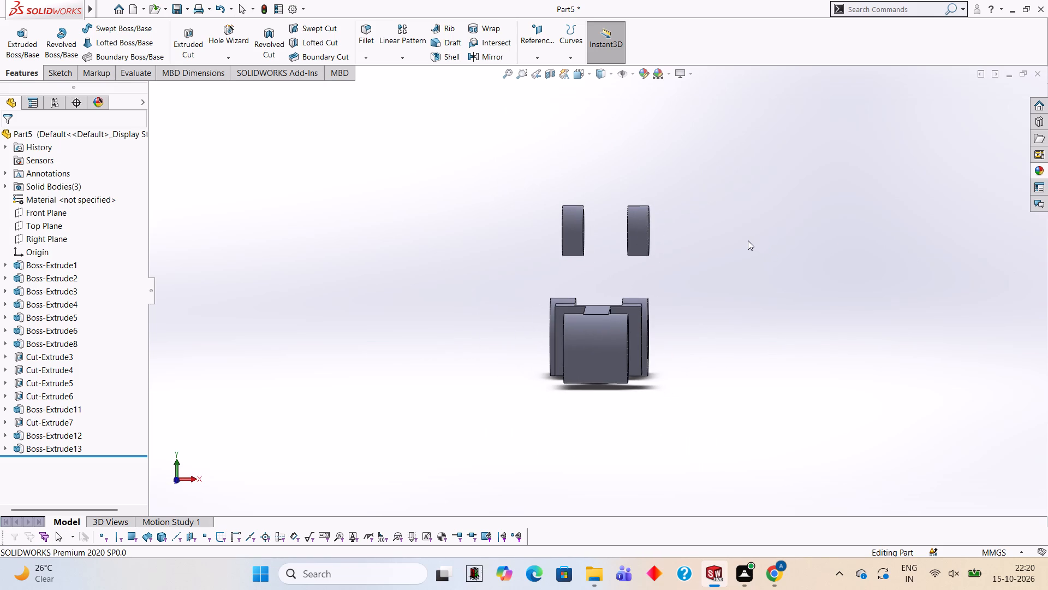
pyautogui.scroll(-1, 746, 237)
pyautogui.moveTo(746, 237); pyautogui.dragTo(767, 244, button='middle')
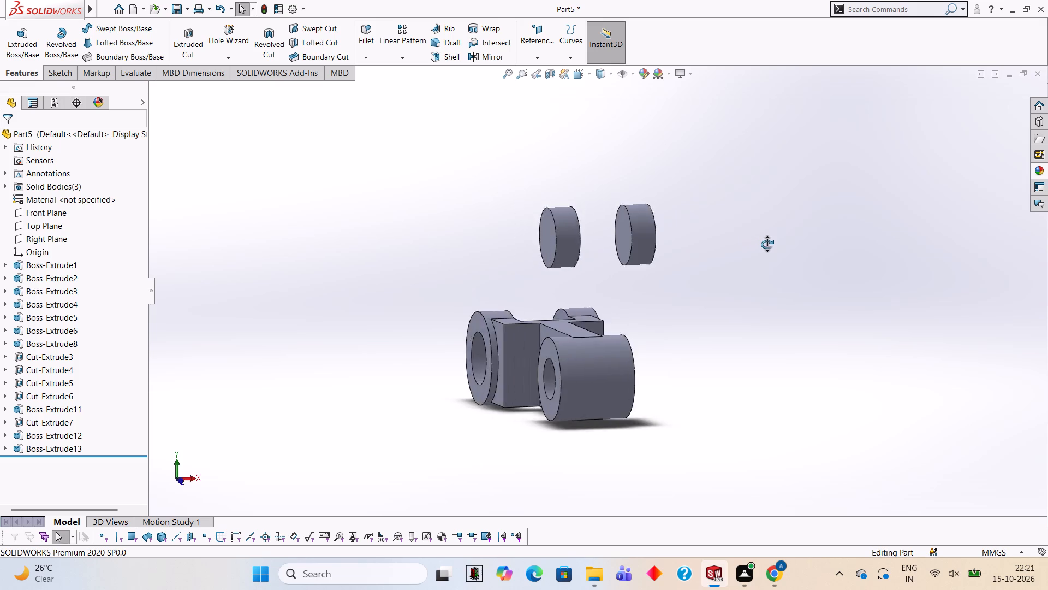
pyautogui.moveTo(767, 244); pyautogui.dragTo(741, 359, button='middle')
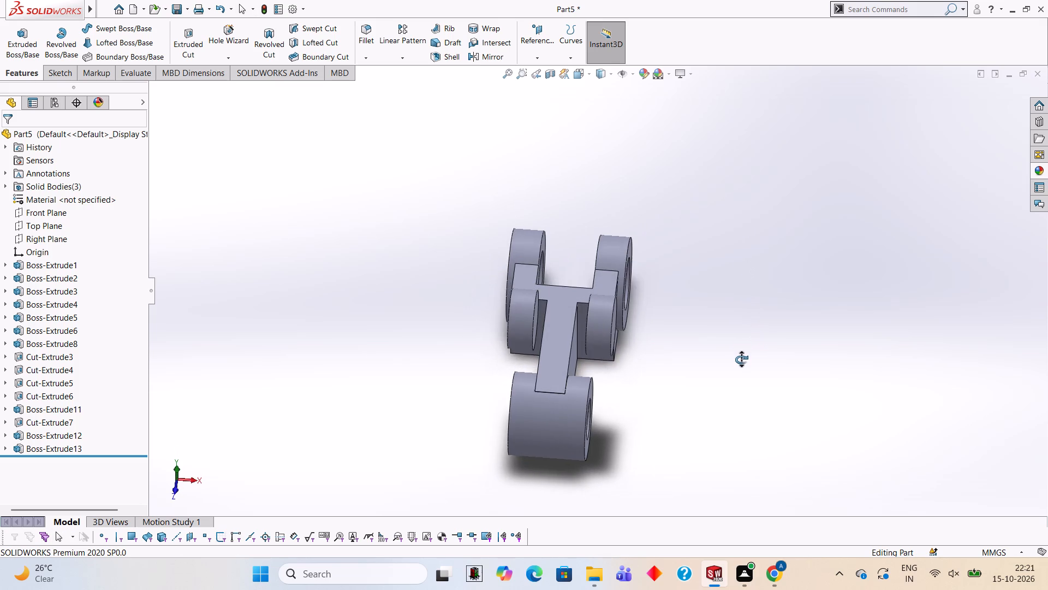
pyautogui.moveTo(741, 359); pyautogui.dragTo(745, 381, button='middle')
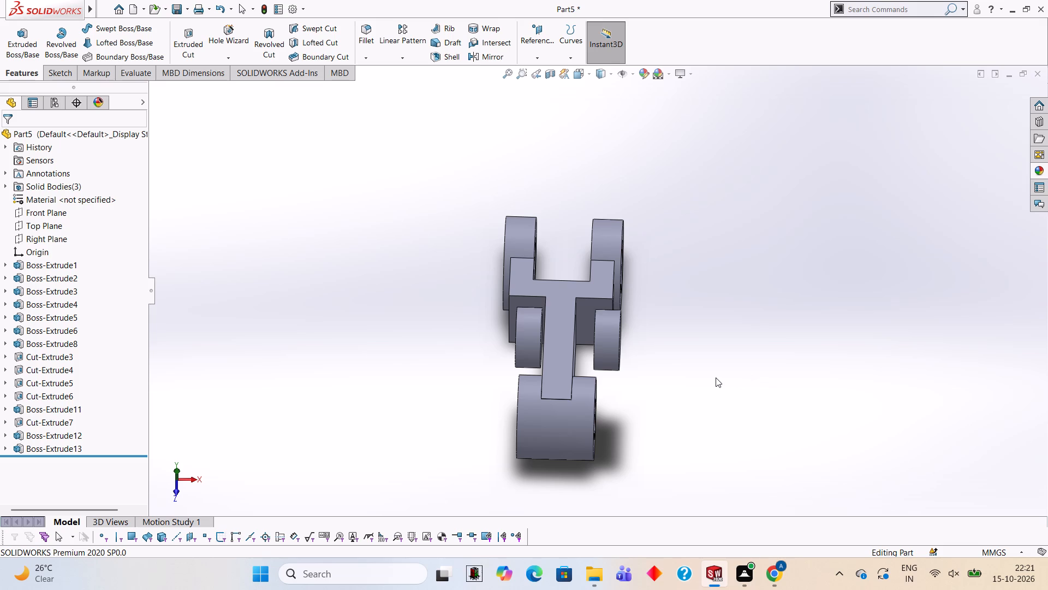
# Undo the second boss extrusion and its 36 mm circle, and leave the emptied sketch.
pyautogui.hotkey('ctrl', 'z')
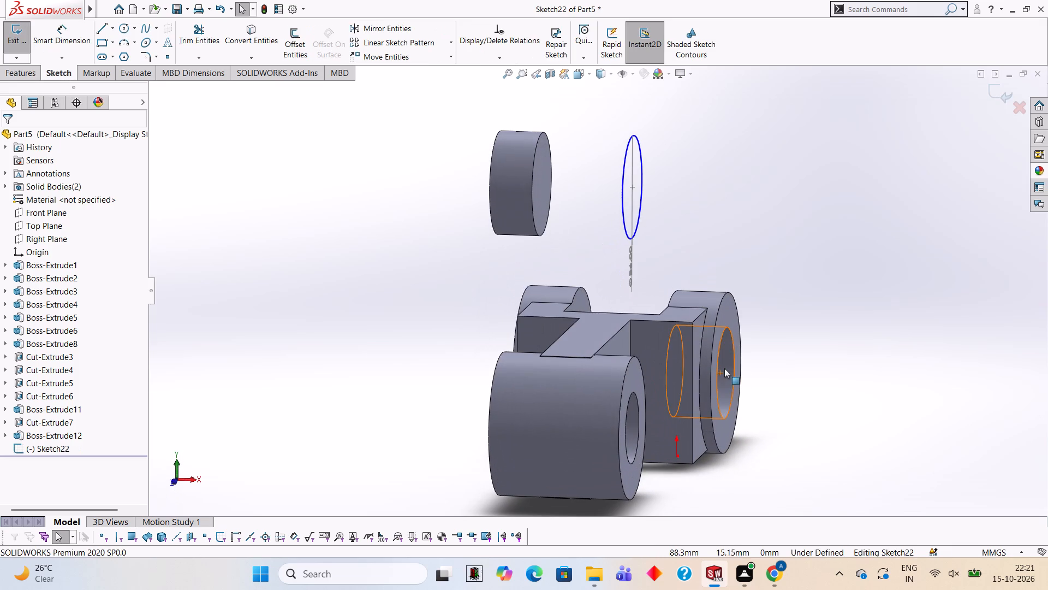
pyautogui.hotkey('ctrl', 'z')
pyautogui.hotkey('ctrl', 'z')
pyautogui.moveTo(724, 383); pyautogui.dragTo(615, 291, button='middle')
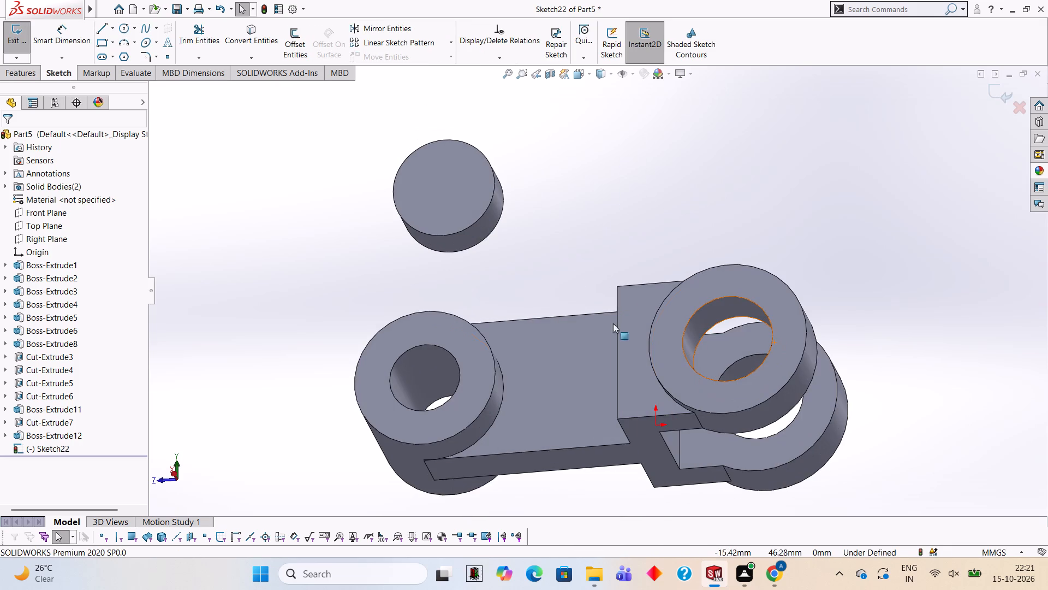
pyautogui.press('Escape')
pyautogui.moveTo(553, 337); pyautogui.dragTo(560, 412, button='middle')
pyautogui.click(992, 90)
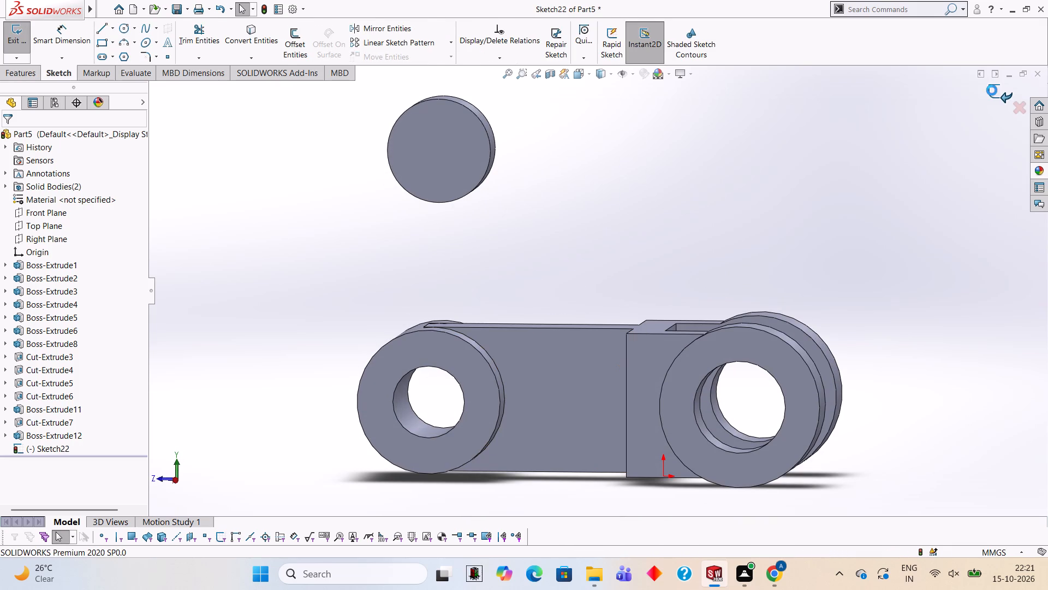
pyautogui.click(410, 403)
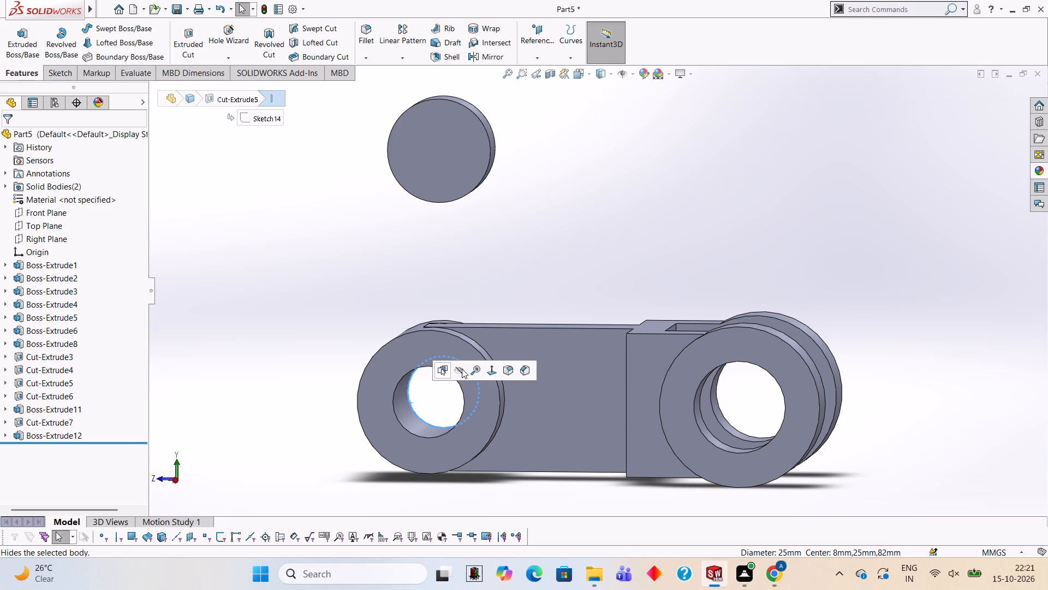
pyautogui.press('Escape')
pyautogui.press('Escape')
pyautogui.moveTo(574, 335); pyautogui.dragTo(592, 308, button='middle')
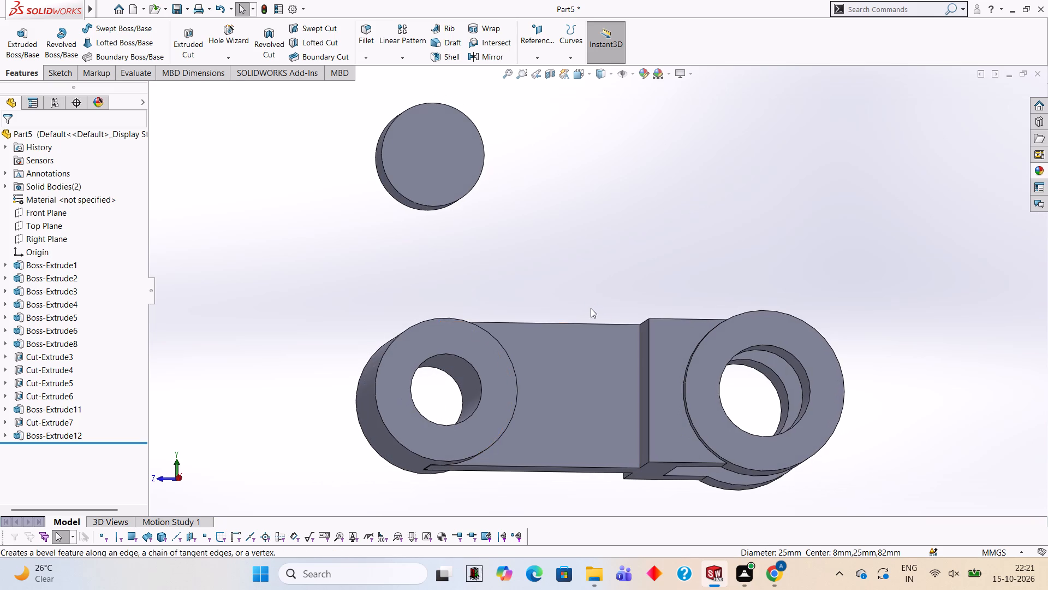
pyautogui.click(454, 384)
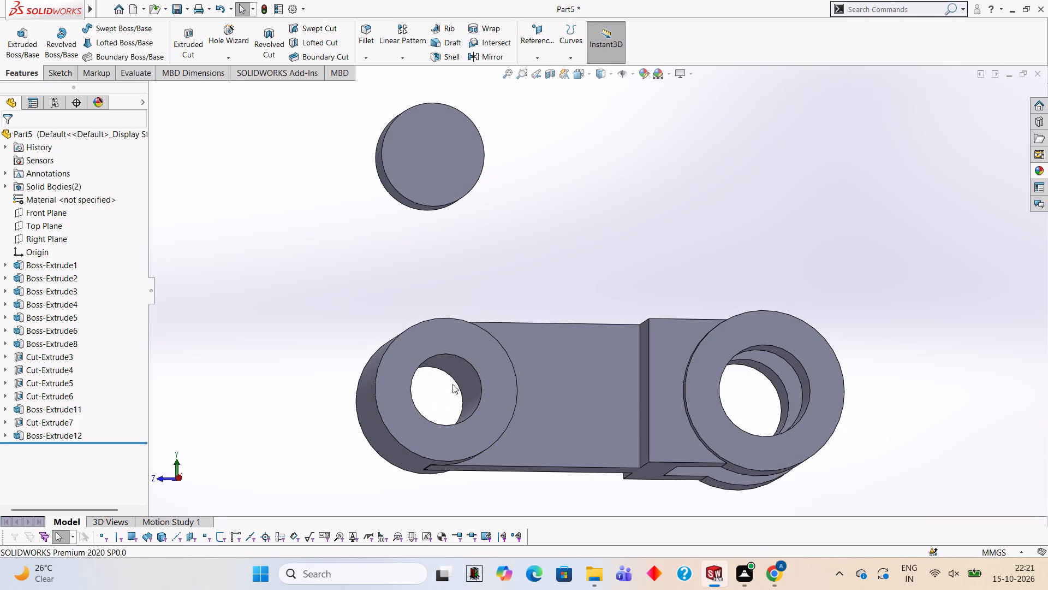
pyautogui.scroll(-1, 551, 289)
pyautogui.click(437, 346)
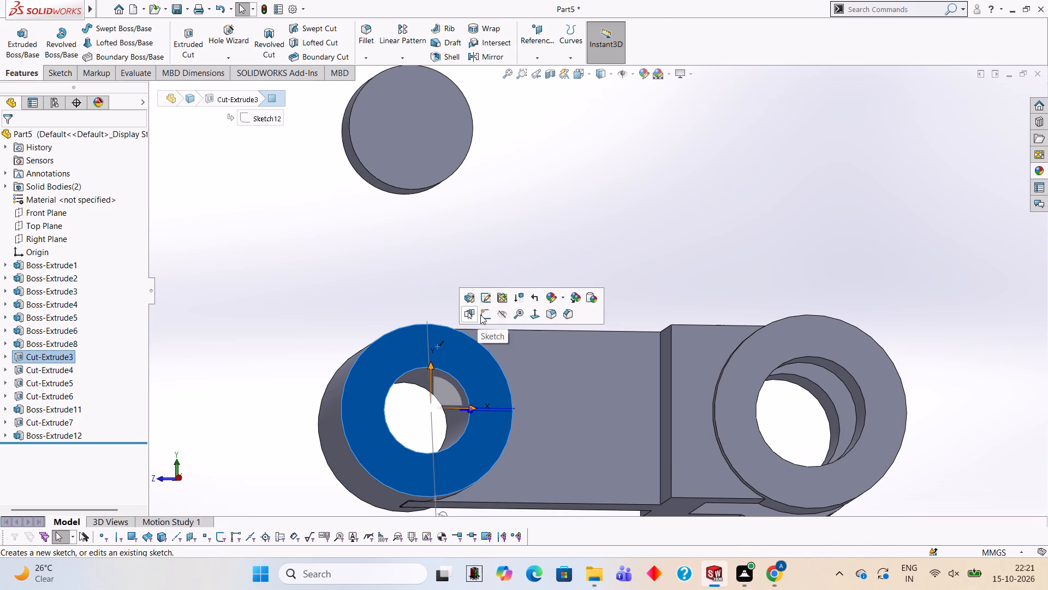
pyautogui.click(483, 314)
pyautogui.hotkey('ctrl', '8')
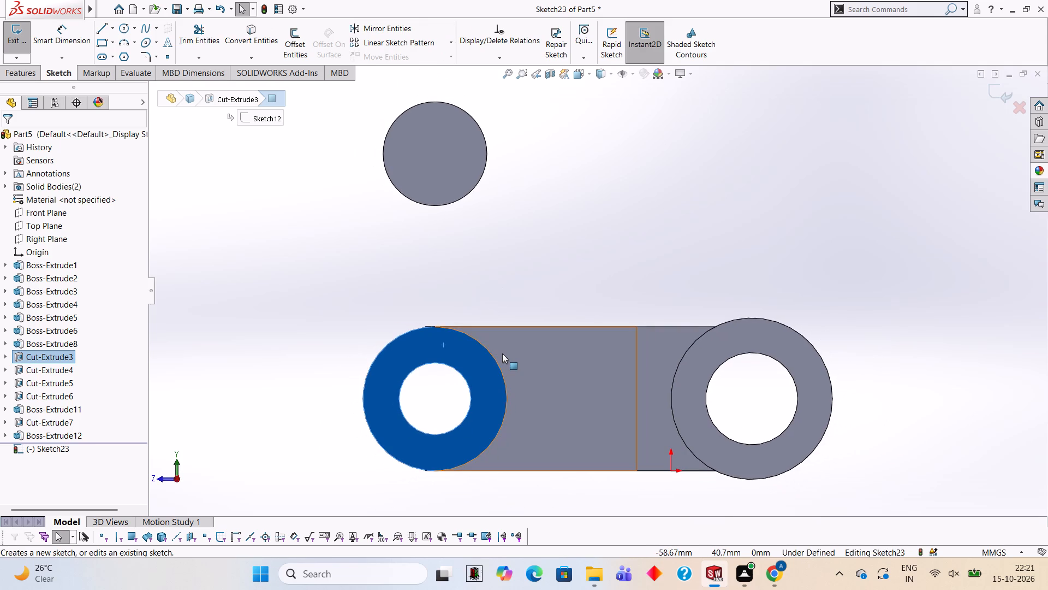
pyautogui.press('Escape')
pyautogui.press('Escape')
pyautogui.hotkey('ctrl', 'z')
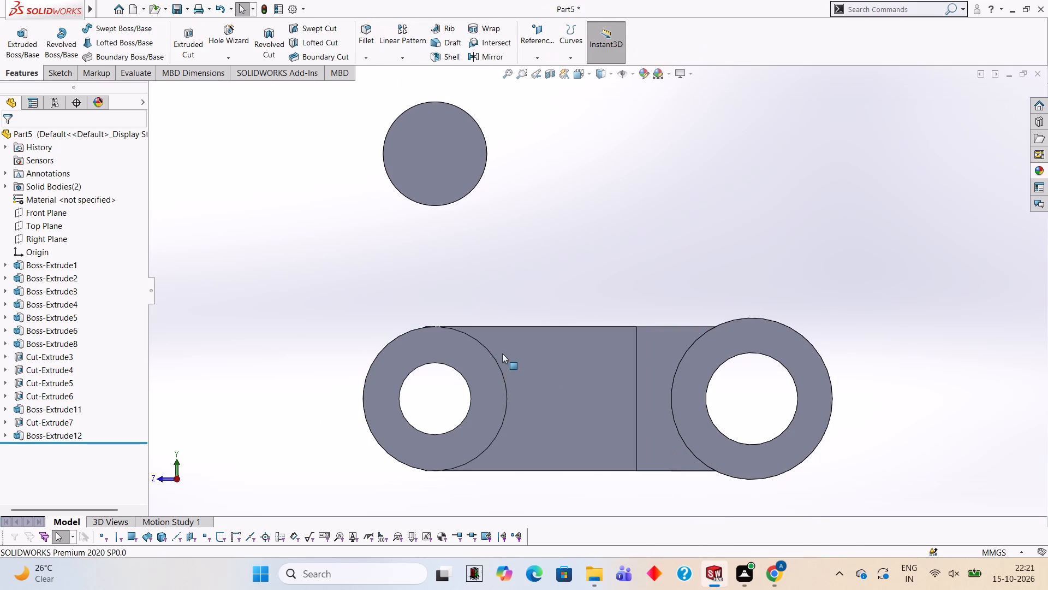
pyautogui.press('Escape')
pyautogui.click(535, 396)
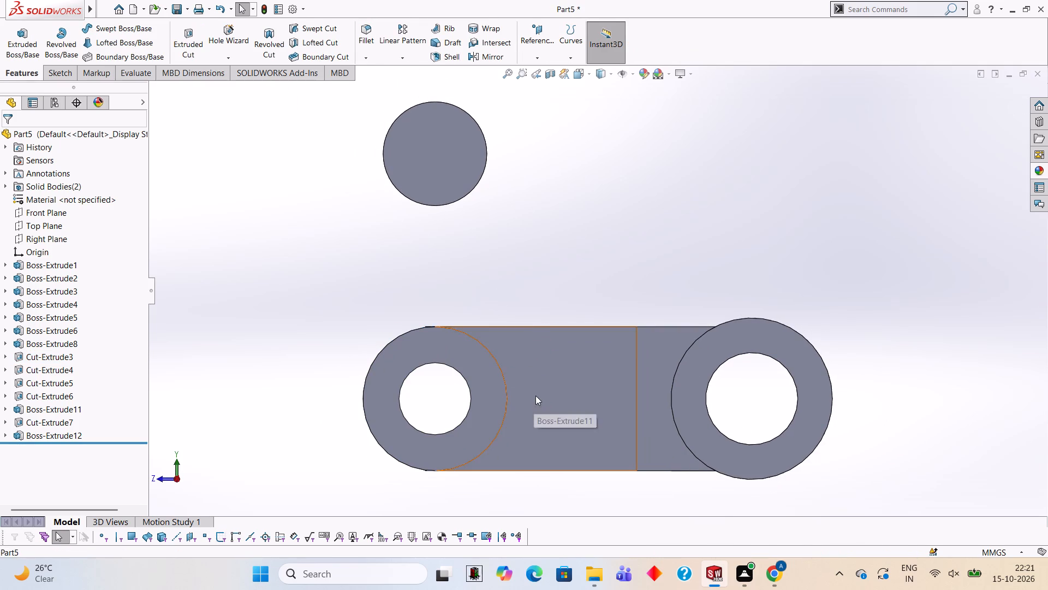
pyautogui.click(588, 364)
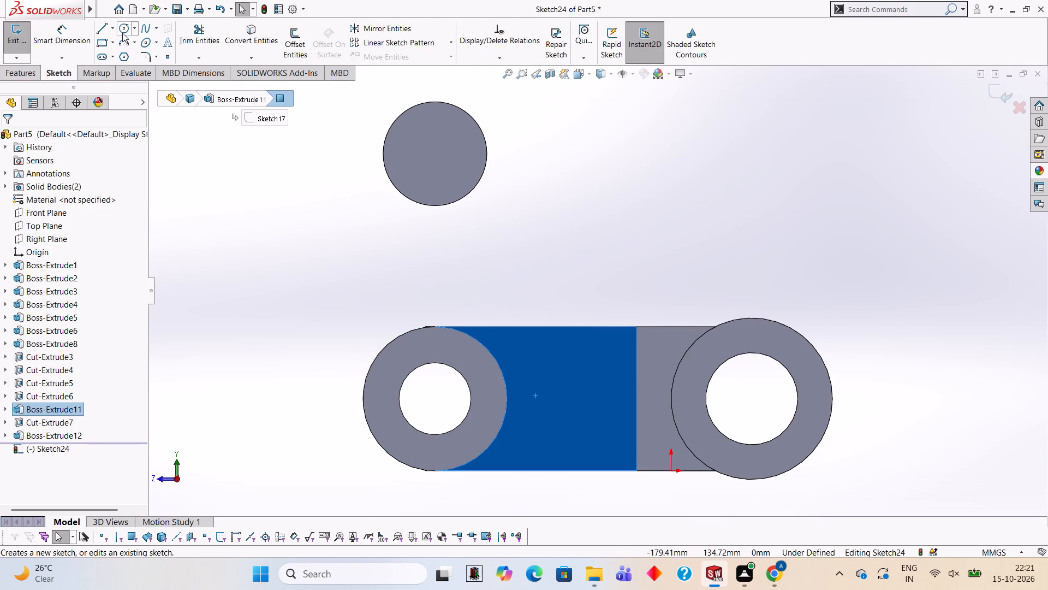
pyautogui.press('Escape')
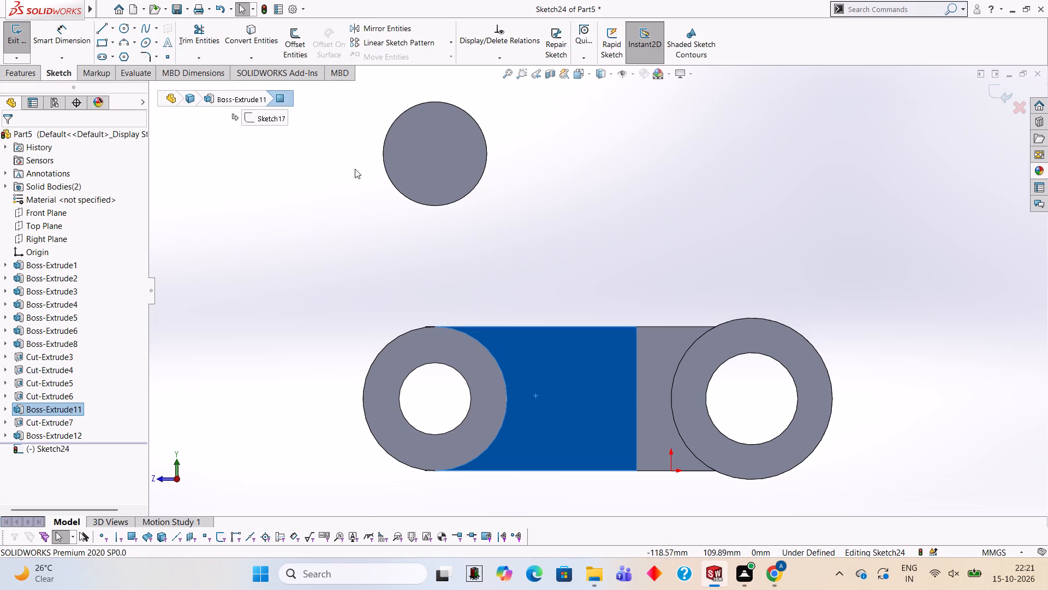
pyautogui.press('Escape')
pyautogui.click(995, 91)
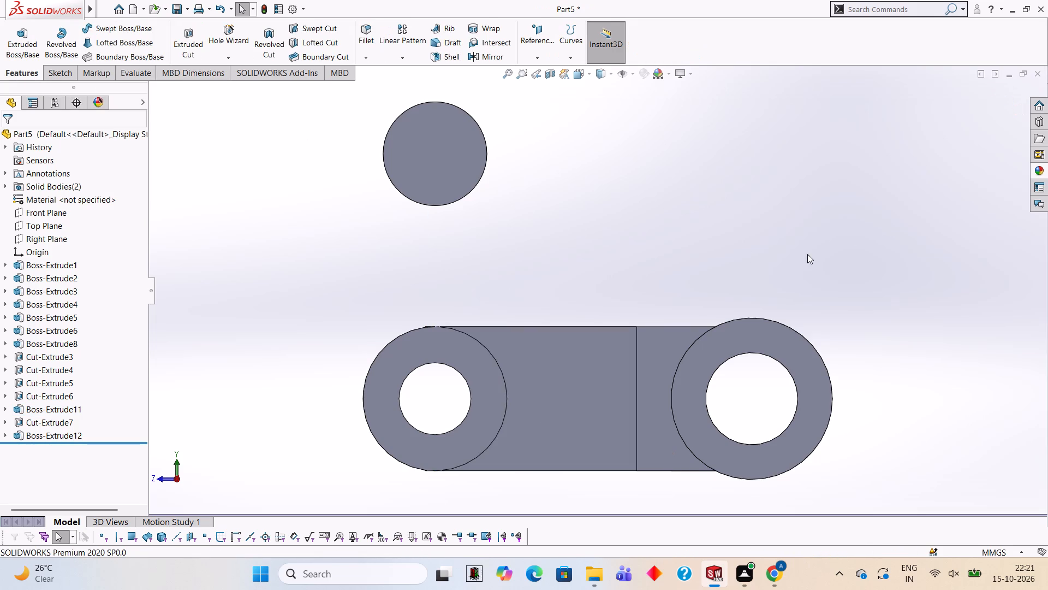
# Sketch a 36 mm diameter circle on the web's side face, concentric with the existing boss above the eye.
pyautogui.click(563, 371)
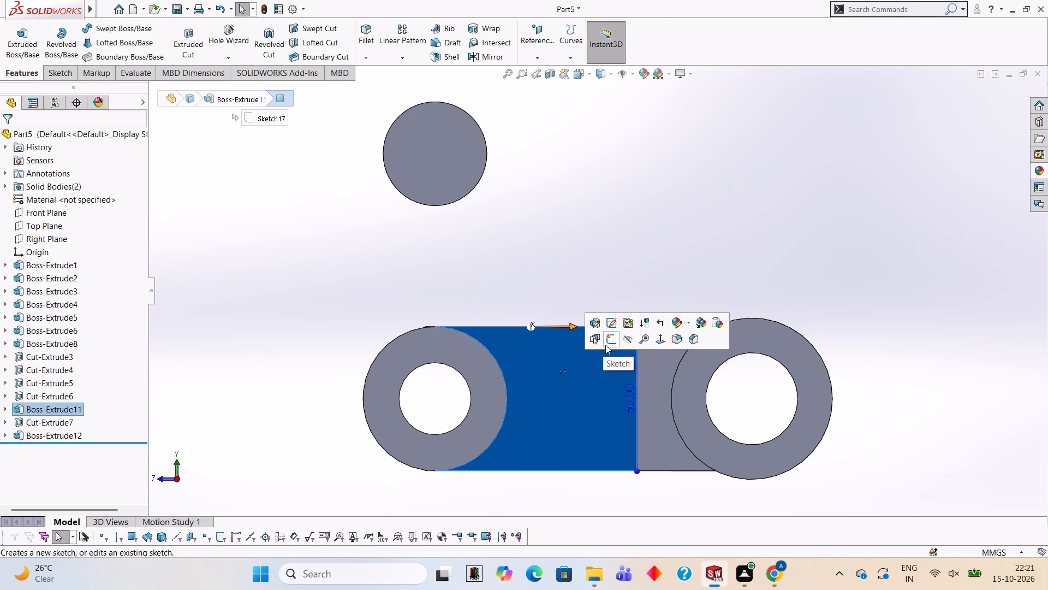
pyautogui.click(609, 342)
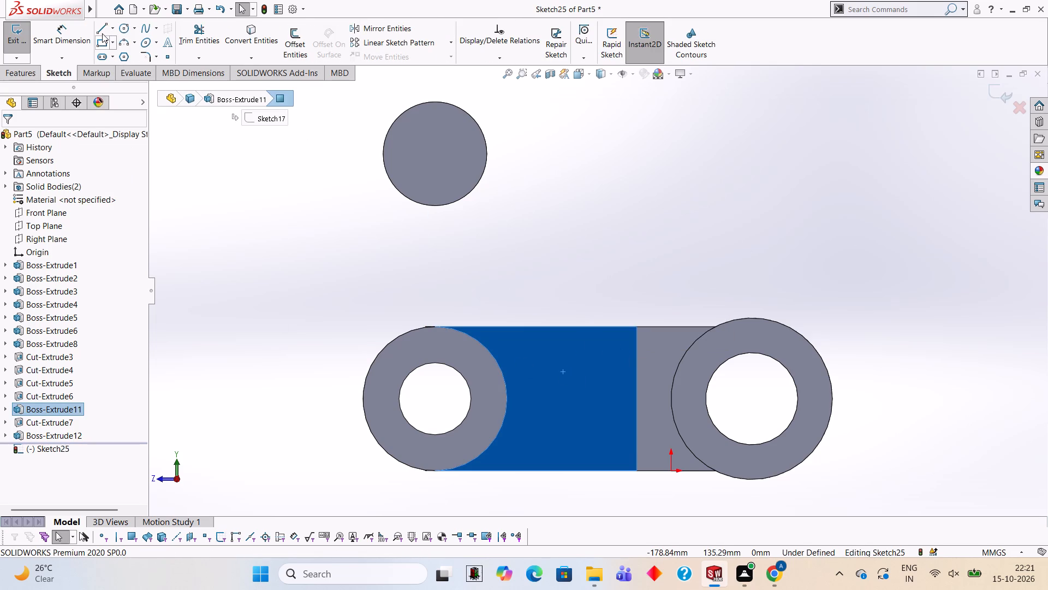
pyautogui.click(102, 31)
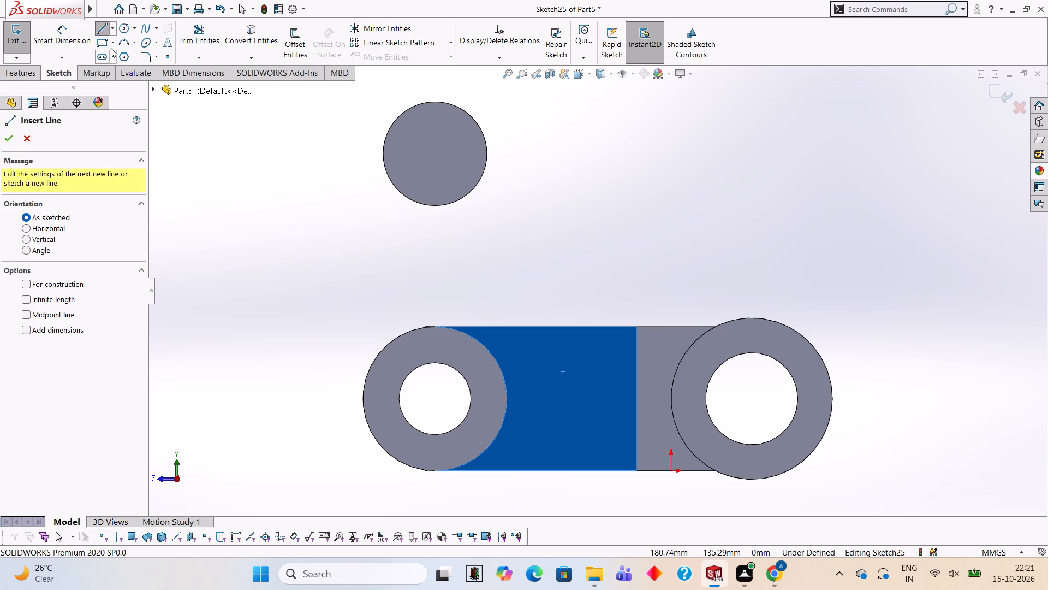
pyautogui.click(122, 26)
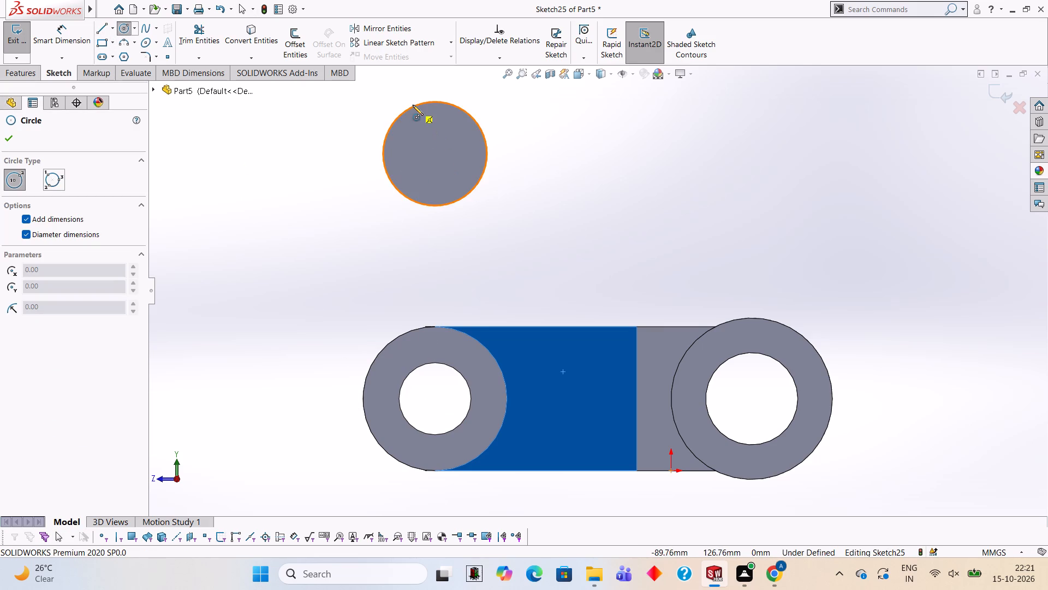
pyautogui.click(434, 154)
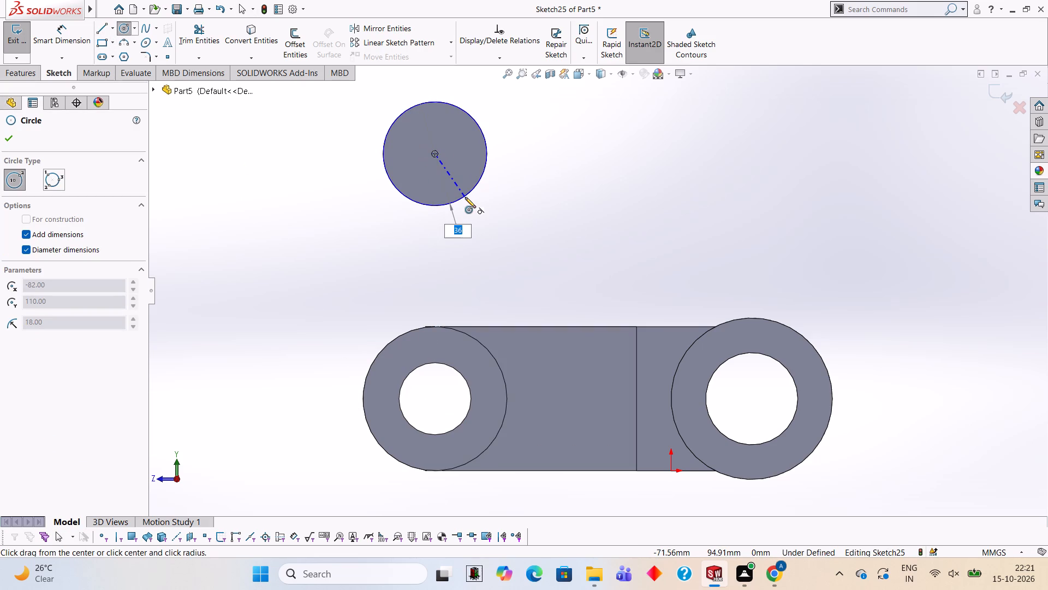
pyautogui.write('36')
pyautogui.press('Return')
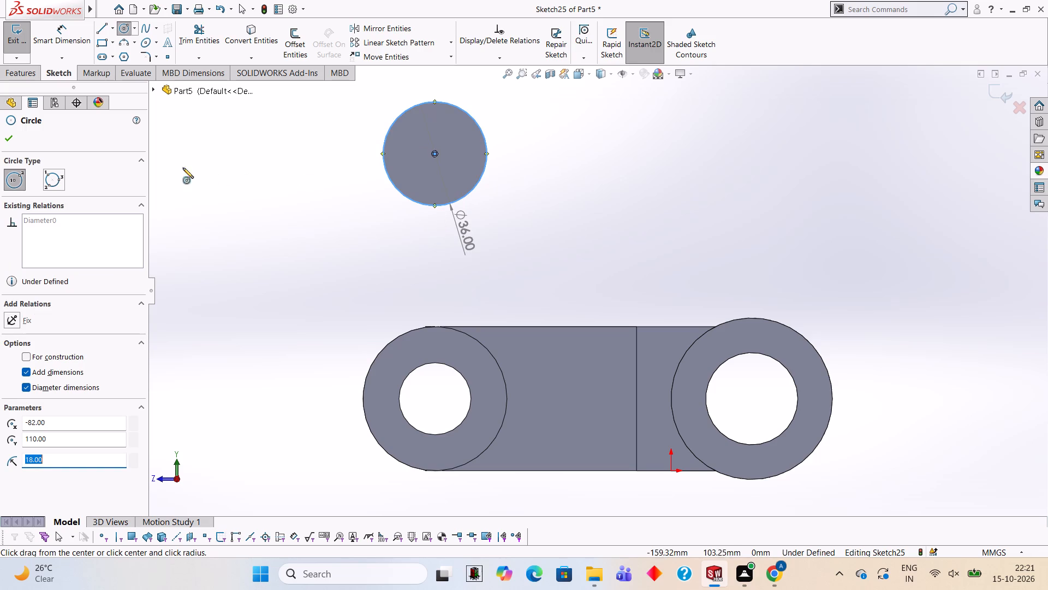
# Extrude the new circle 15 mm blind outward from the web's side face as the second upper boss.
pyautogui.click(23, 70)
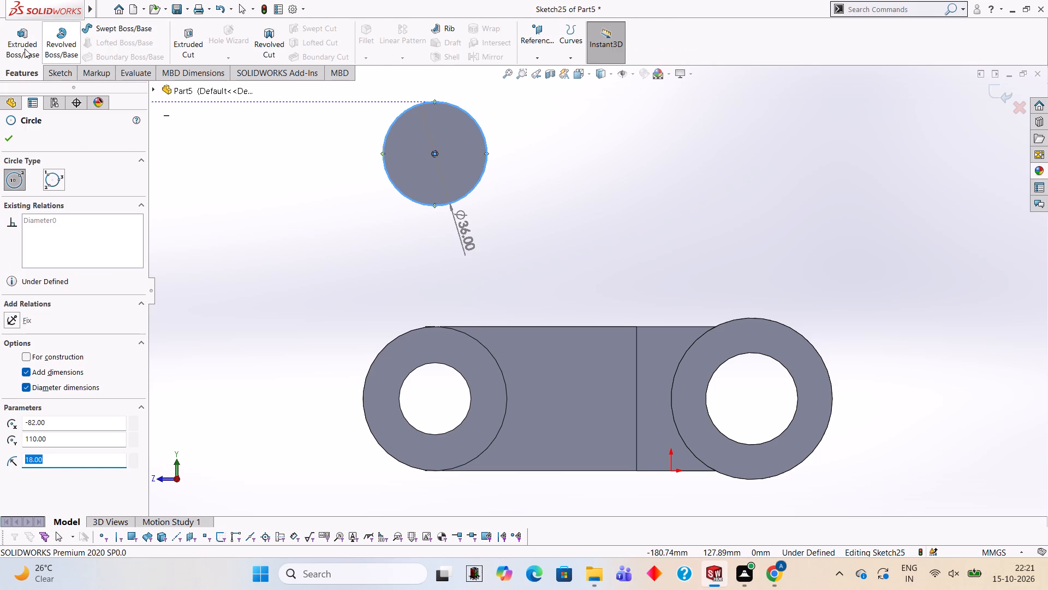
pyautogui.click(20, 48)
pyautogui.moveTo(186, 192); pyautogui.dragTo(295, 248, button='middle')
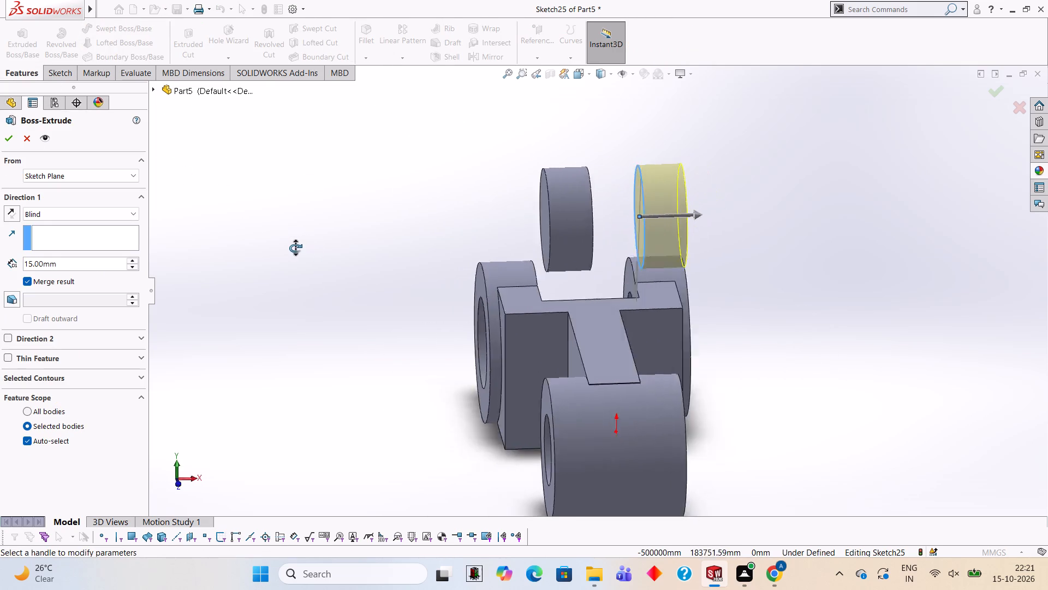
pyautogui.moveTo(295, 248); pyautogui.dragTo(295, 251, button='middle')
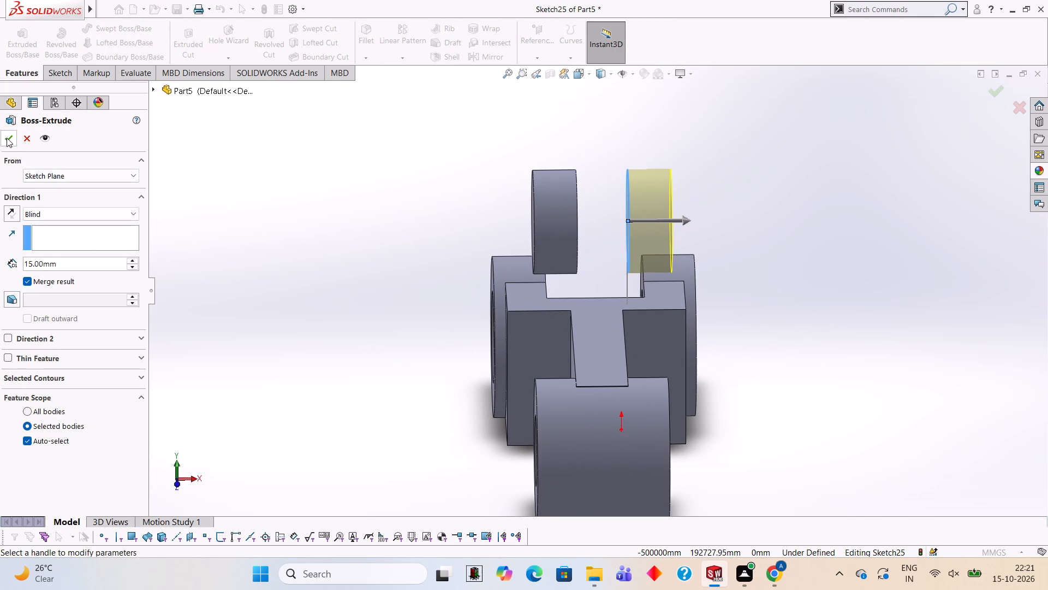
pyautogui.click(7, 138)
pyautogui.click(293, 240)
# Examine from the end, side and above how the two upper bosses are spaced relative to the web, eye and clevis arms.
pyautogui.scroll(4, 293, 239)
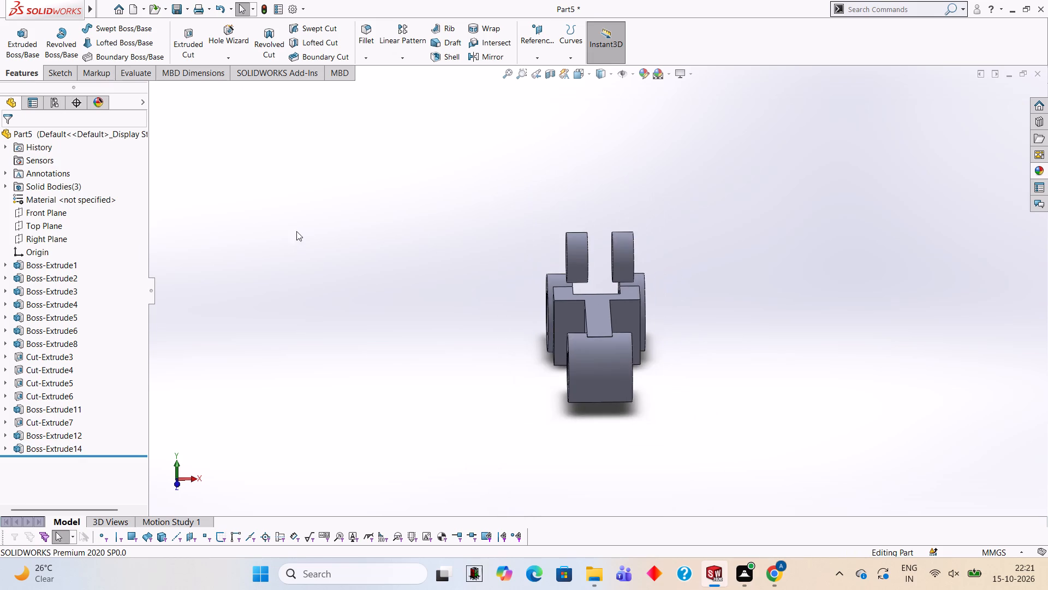
pyautogui.moveTo(408, 276); pyautogui.dragTo(404, 416, button='middle')
pyautogui.scroll(3, 418, 385)
pyautogui.moveTo(459, 383); pyautogui.dragTo(439, 275, button='middle')
pyautogui.moveTo(491, 386); pyautogui.dragTo(522, 267, button='middle')
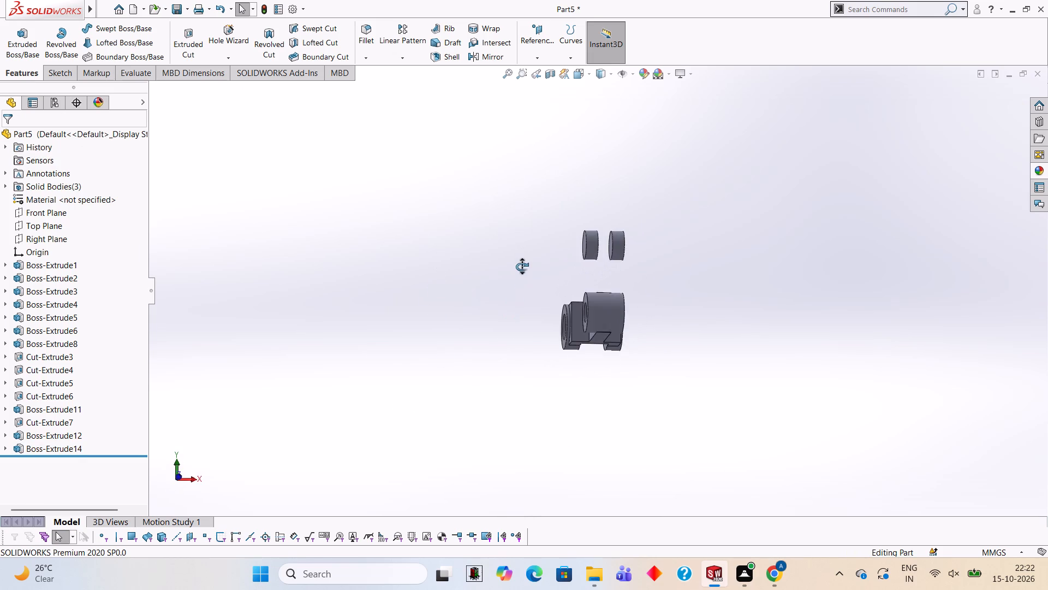
pyautogui.moveTo(522, 267); pyautogui.dragTo(523, 263, button='middle')
pyautogui.scroll(1, 574, 329)
pyautogui.scroll(-2, 574, 324)
pyautogui.moveTo(575, 330); pyautogui.dragTo(560, 398, button='middle')
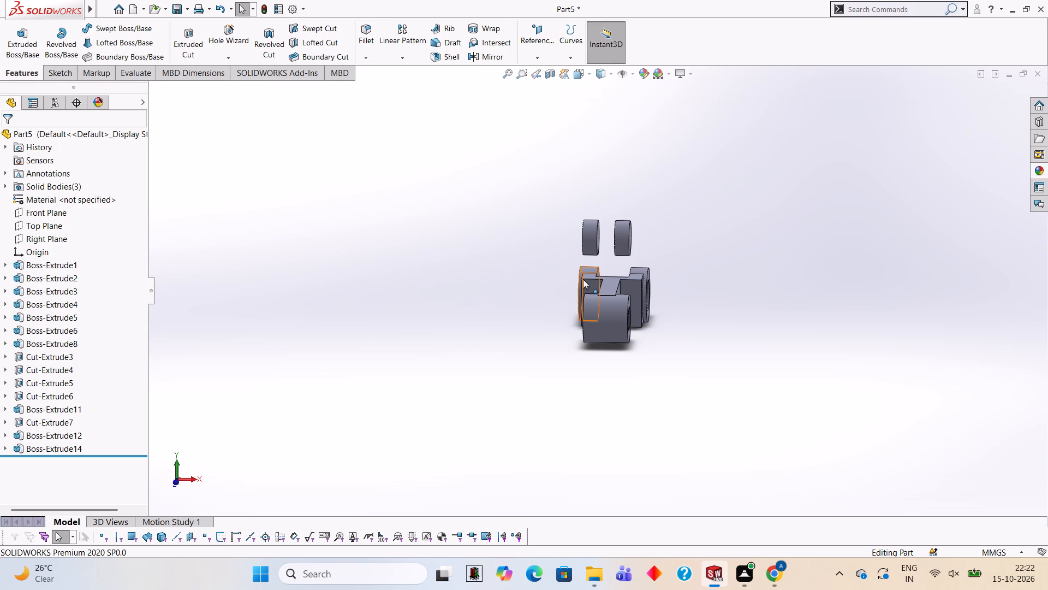
pyautogui.scroll(1, 684, 331)
pyautogui.moveTo(688, 313); pyautogui.dragTo(777, 276, button='middle')
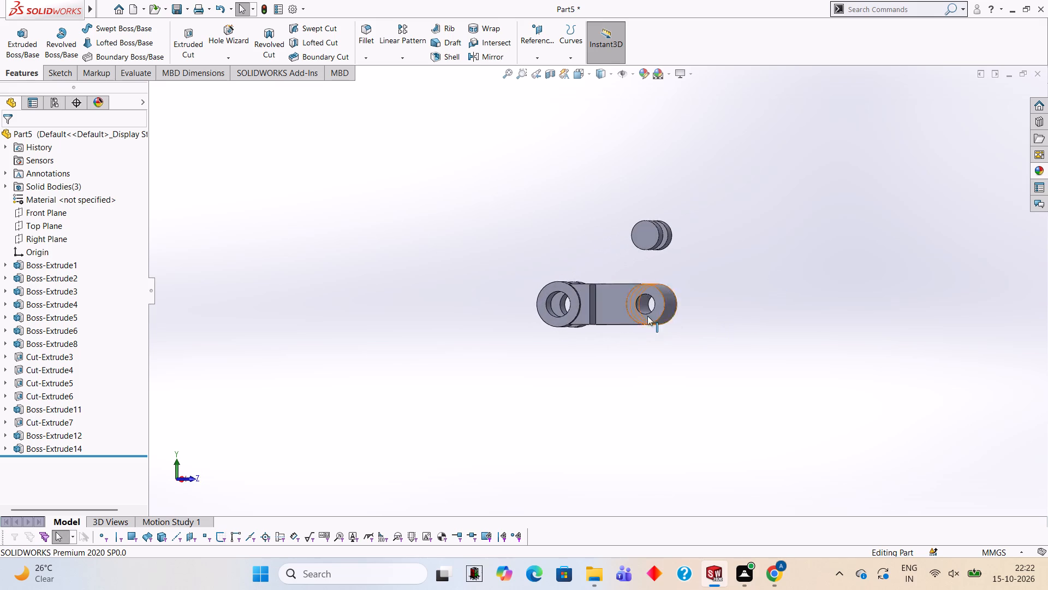
pyautogui.moveTo(544, 323); pyautogui.dragTo(652, 457, button='middle')
pyautogui.moveTo(626, 211); pyautogui.dragTo(482, 230, button='middle')
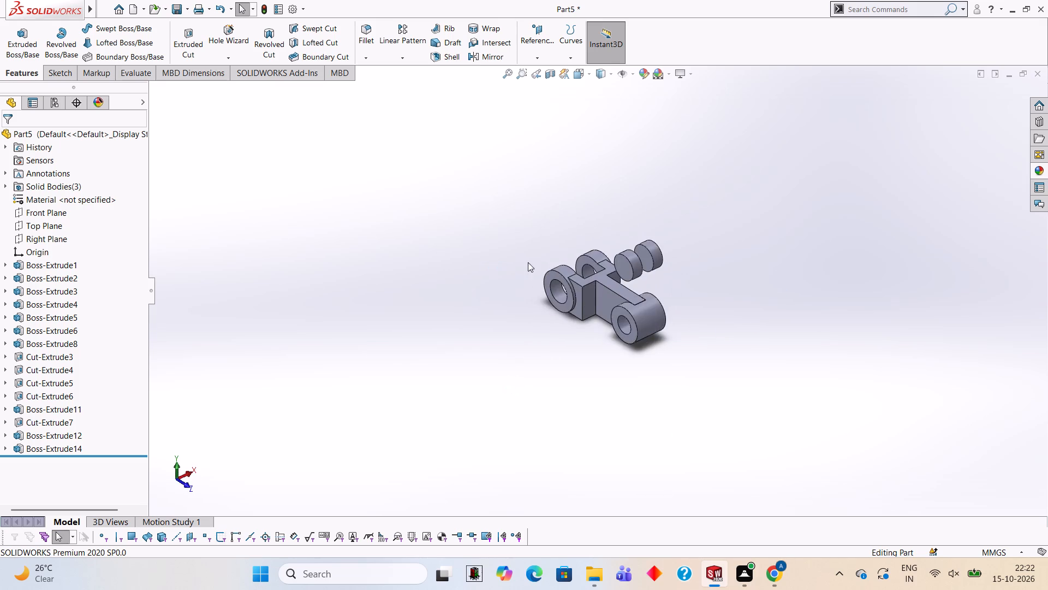
pyautogui.moveTo(722, 355); pyautogui.dragTo(669, 185, button='middle')
pyautogui.moveTo(570, 417); pyautogui.dragTo(657, 453, button='middle')
pyautogui.scroll(-3, 638, 251)
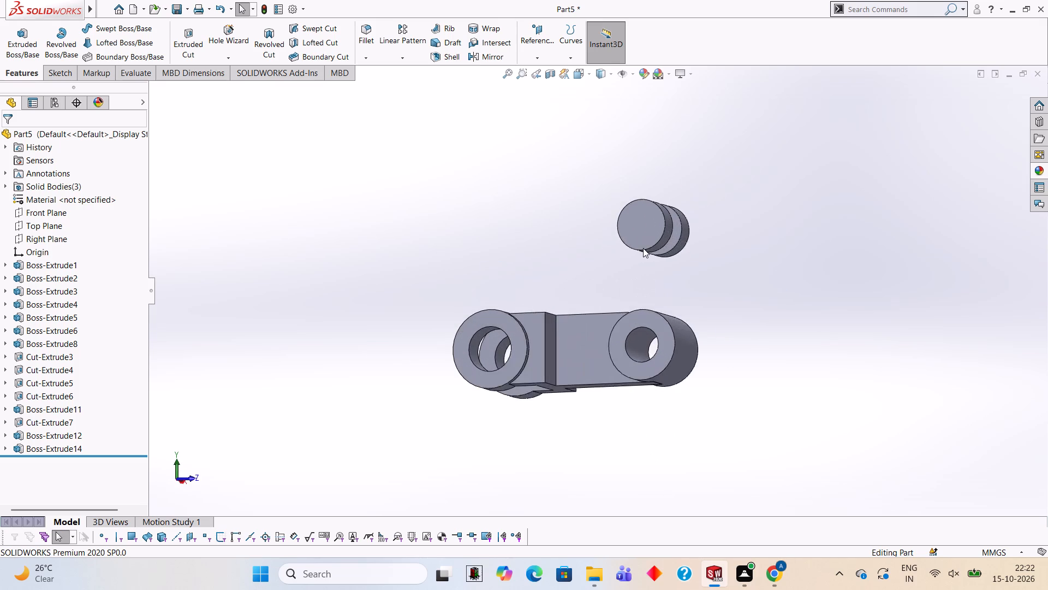
pyautogui.scroll(-2, 643, 248)
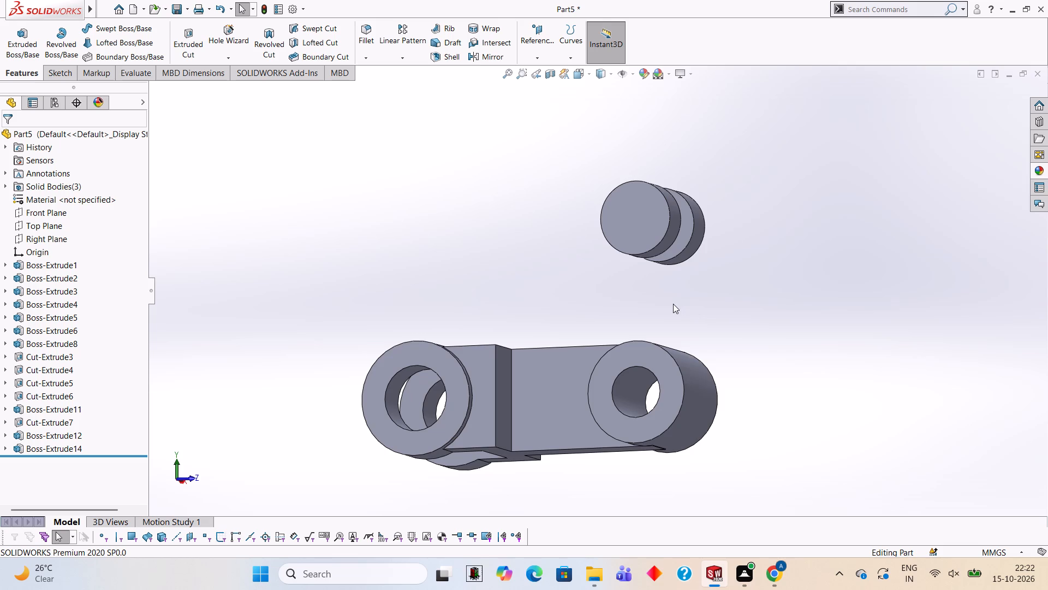
pyautogui.scroll(-1, 680, 286)
pyautogui.moveTo(688, 291); pyautogui.dragTo(712, 305, button='middle')
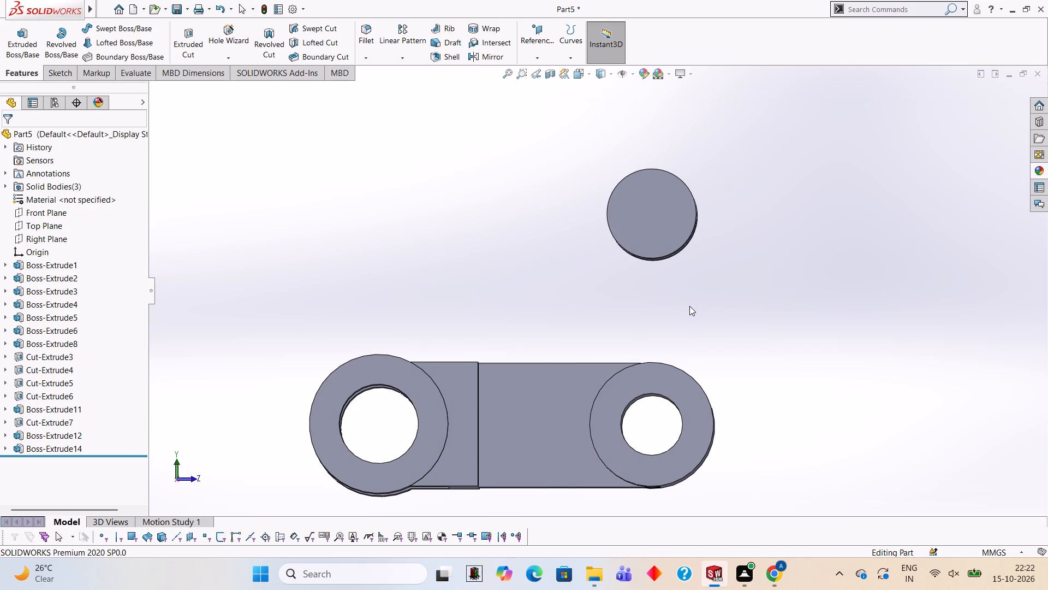
pyautogui.moveTo(727, 278); pyautogui.dragTo(616, 280, button='middle')
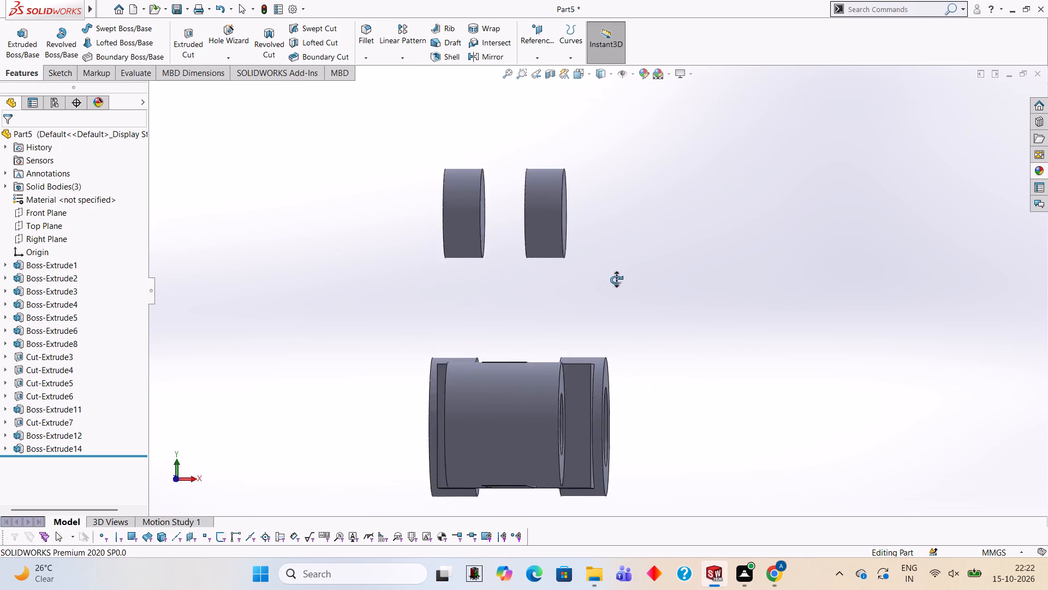
pyautogui.moveTo(616, 280); pyautogui.dragTo(620, 280, button='middle')
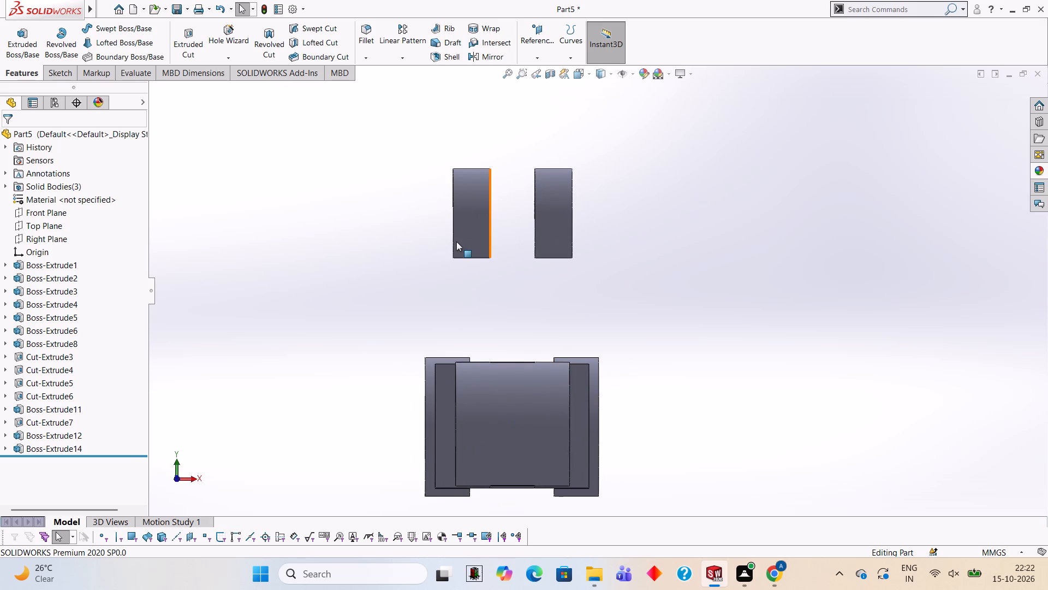
pyautogui.moveTo(518, 302); pyautogui.dragTo(568, 320, button='middle')
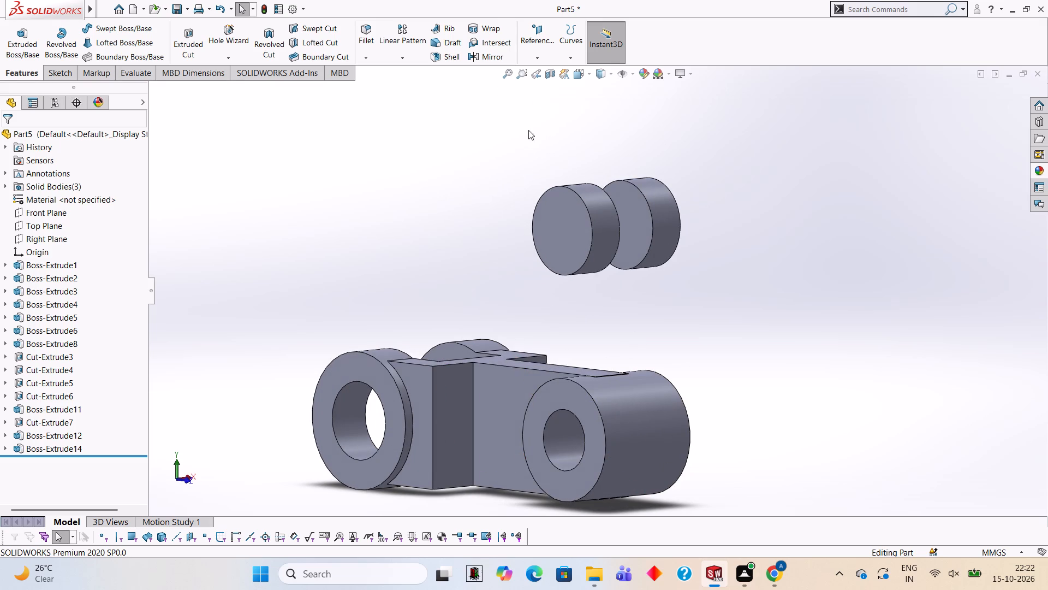
# Start a new reference plane and expand the part's feature tree for choosing its first reference.
pyautogui.click(540, 58)
pyautogui.click(549, 75)
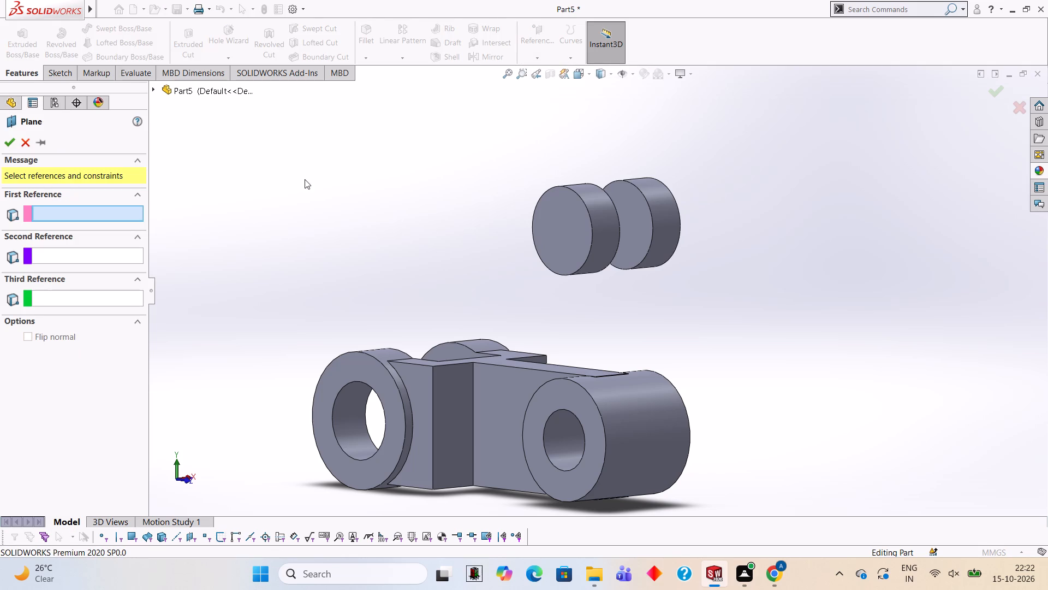
pyautogui.click(192, 90)
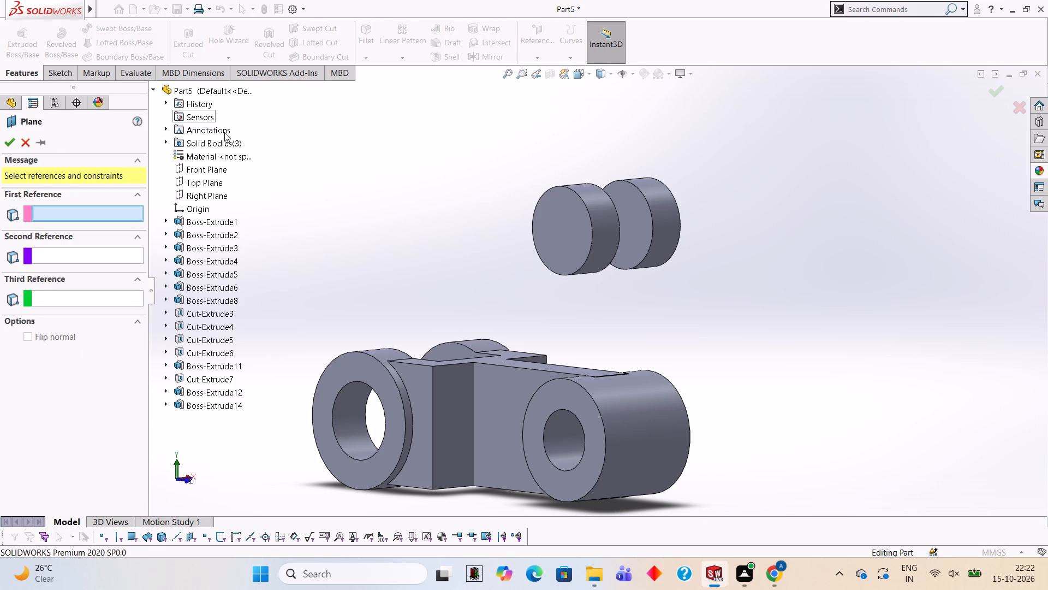
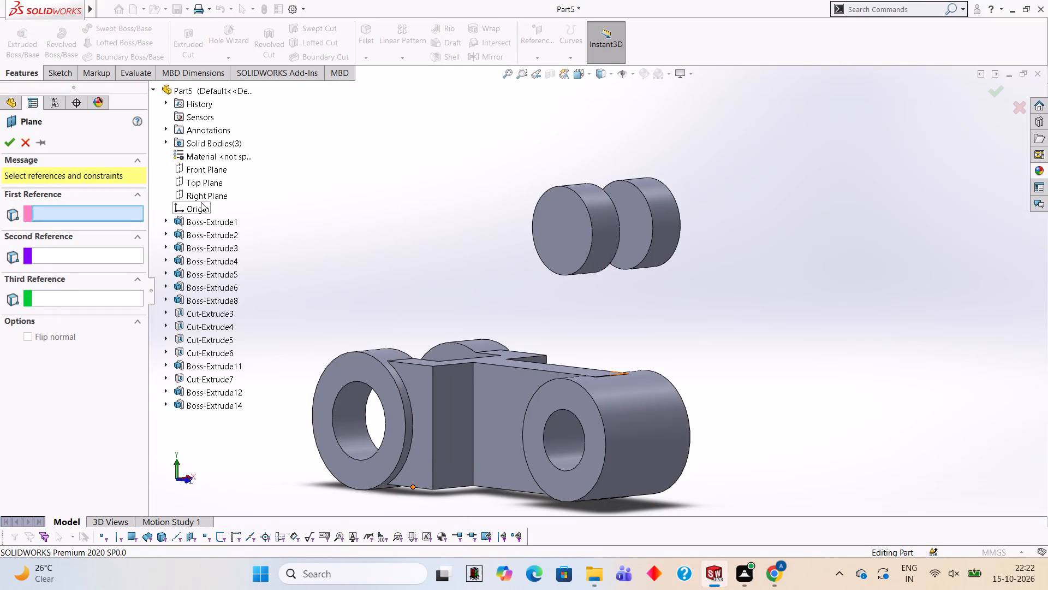
# Use the Front Plane as the new plane's first reference, offset by 10 mm.
pyautogui.click(201, 173)
pyautogui.scroll(-1, 424, 274)
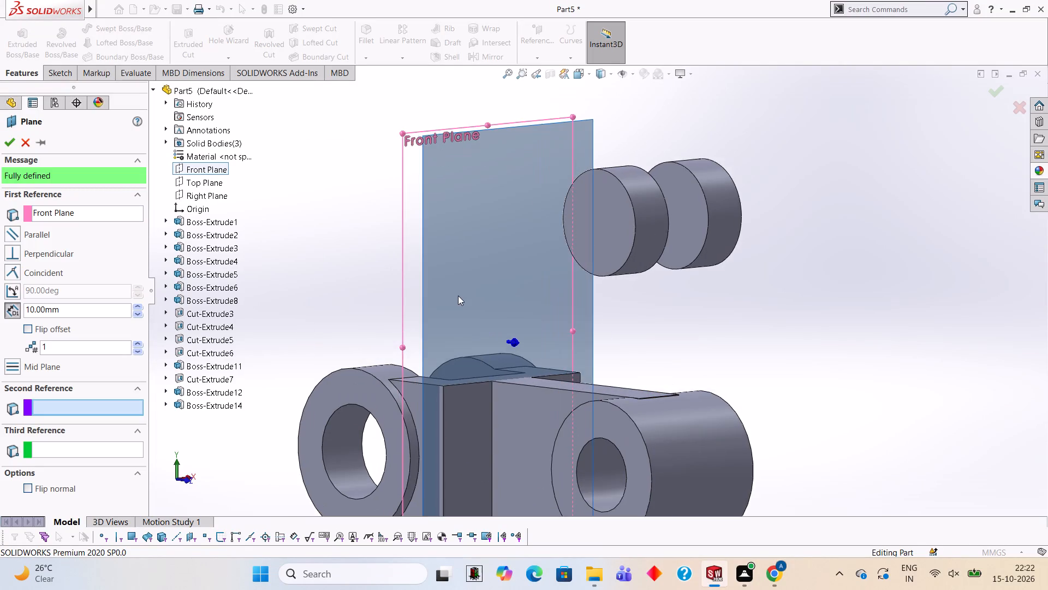
pyautogui.moveTo(458, 296); pyautogui.dragTo(500, 312, button='middle')
pyautogui.scroll(3, 500, 312)
pyautogui.moveTo(605, 319); pyautogui.dragTo(575, 304, button='middle')
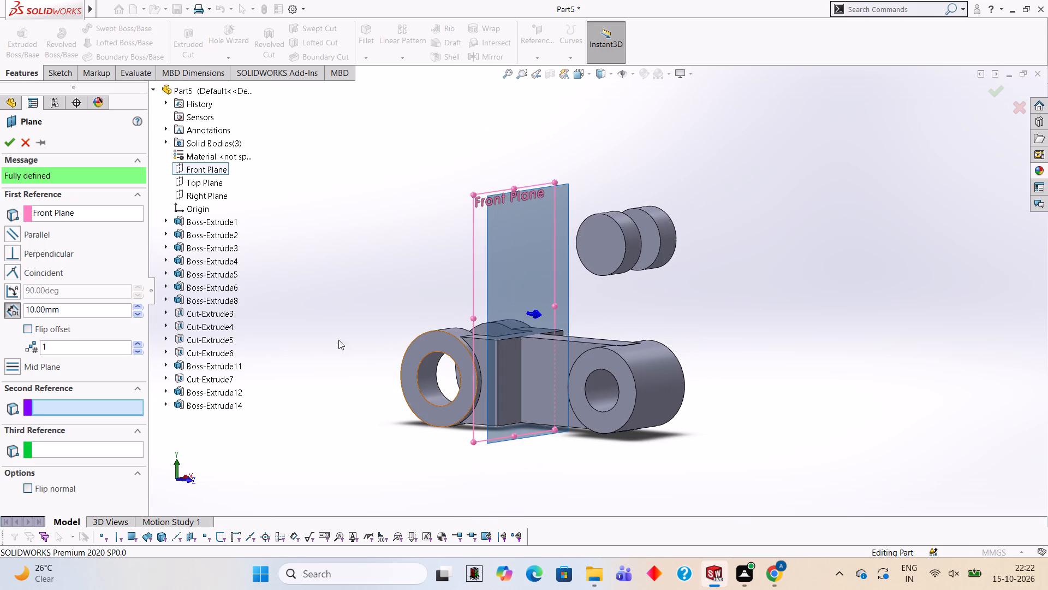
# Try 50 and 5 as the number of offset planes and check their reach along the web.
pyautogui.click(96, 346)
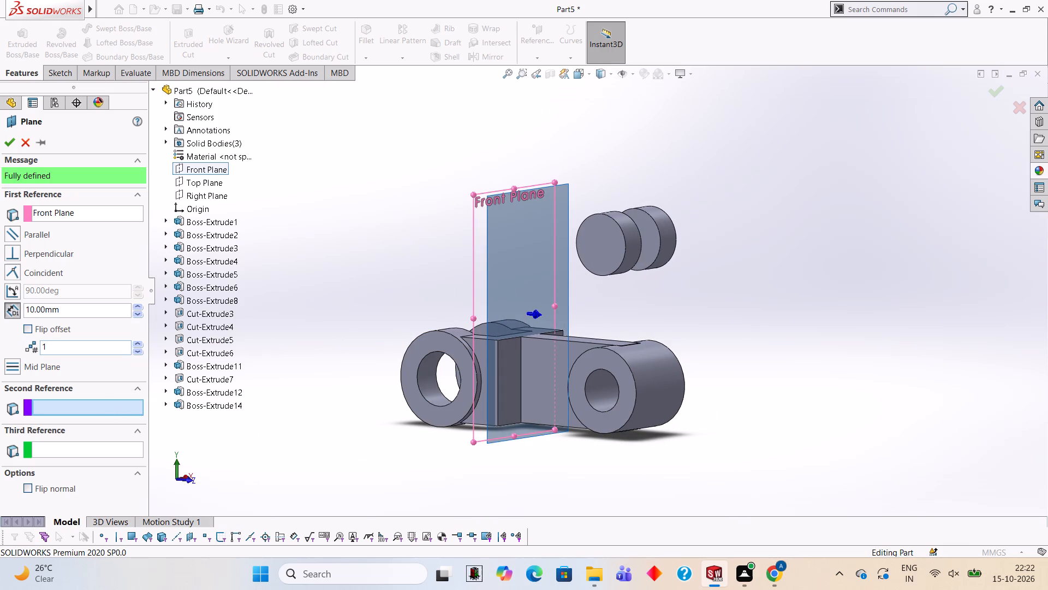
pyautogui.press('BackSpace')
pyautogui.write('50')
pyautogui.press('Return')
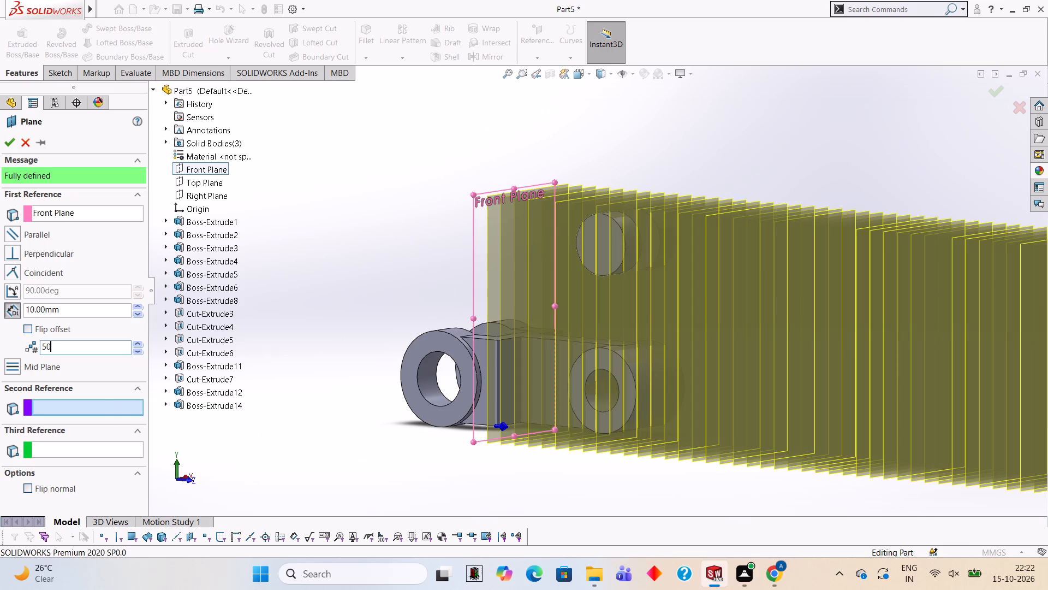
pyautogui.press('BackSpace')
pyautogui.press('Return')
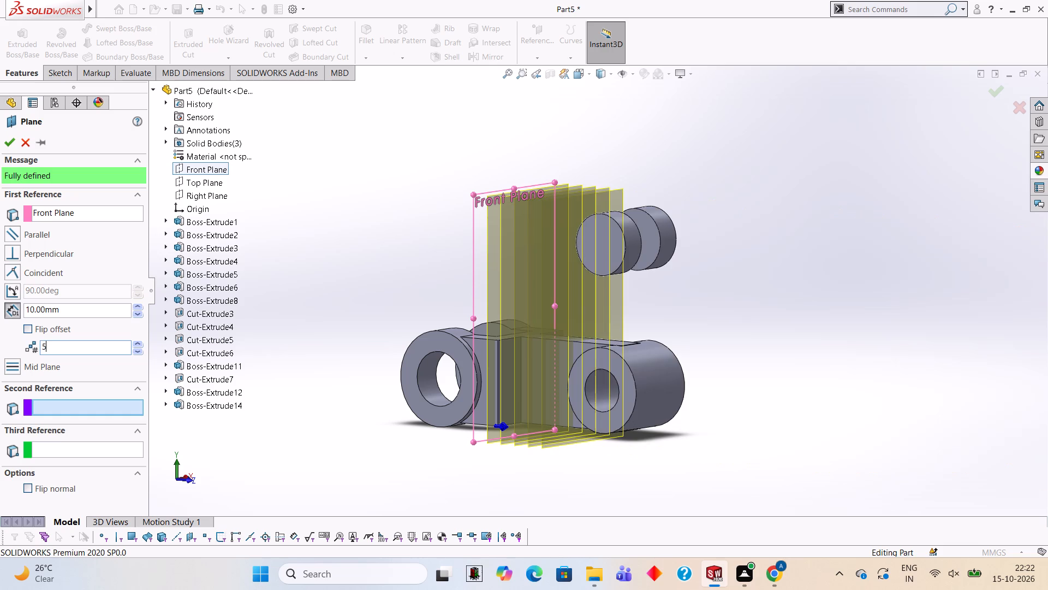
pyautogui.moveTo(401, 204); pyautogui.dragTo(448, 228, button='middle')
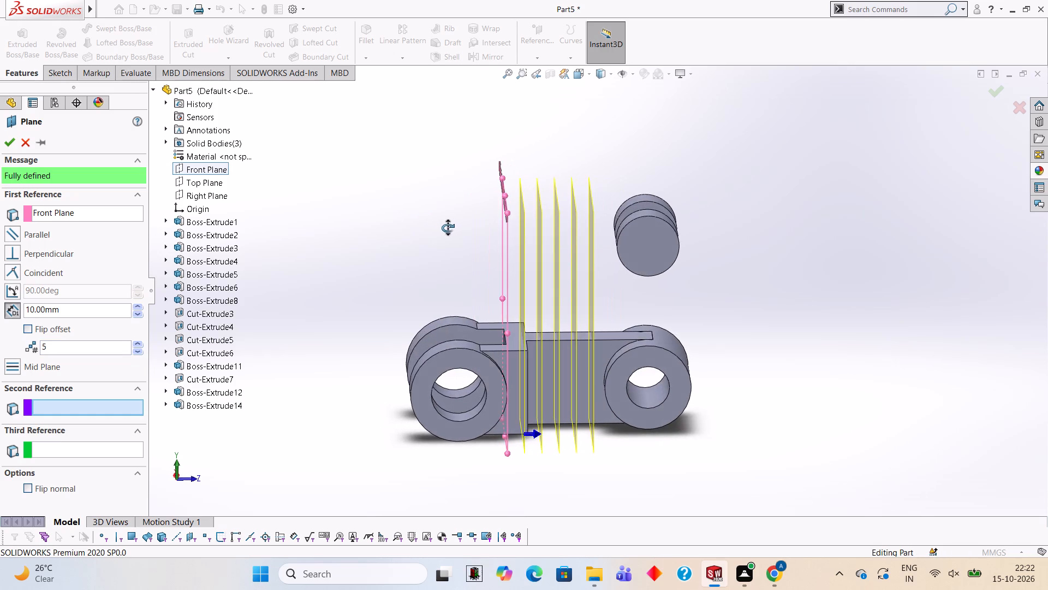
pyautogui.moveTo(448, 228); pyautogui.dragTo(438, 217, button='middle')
# Create 10 reference planes at 10 mm spacing from the Front Plane toward the eye.
pyautogui.click(78, 347)
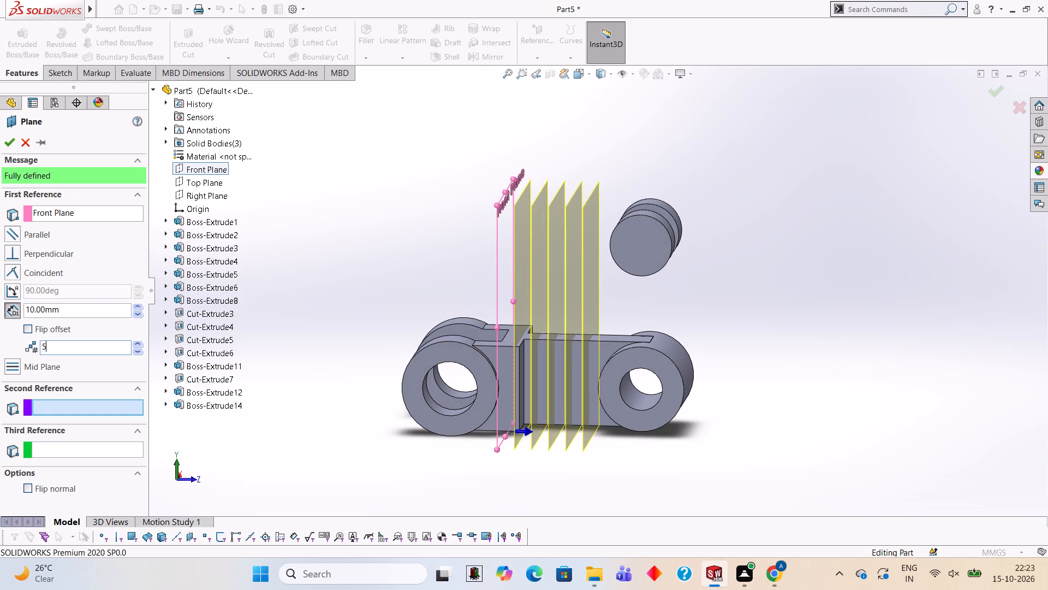
pyautogui.press('BackSpace')
pyautogui.write('10')
pyautogui.press('Return')
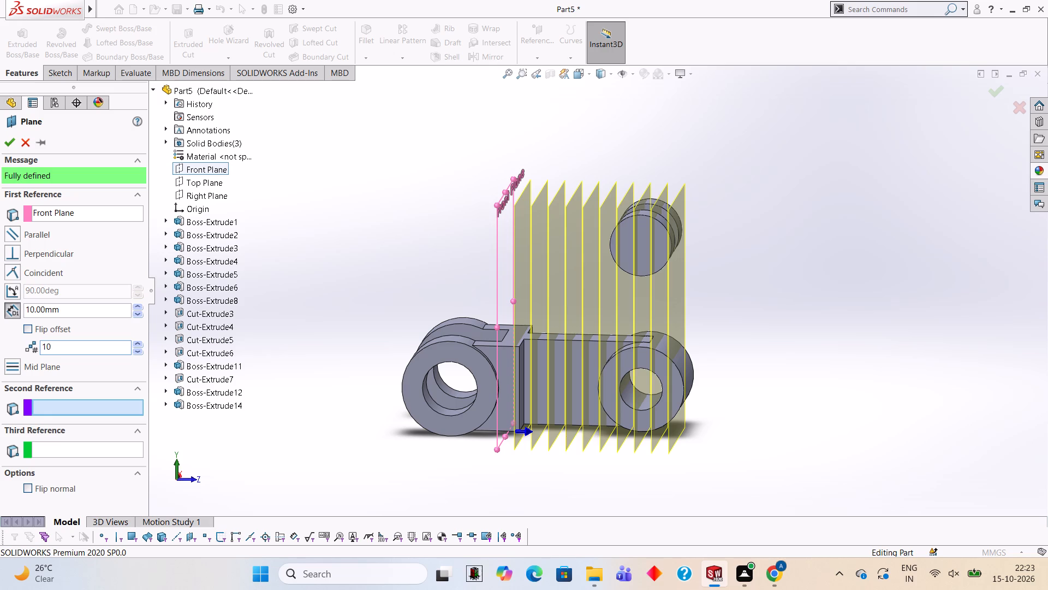
pyautogui.moveTo(831, 327); pyautogui.dragTo(835, 298, button='middle')
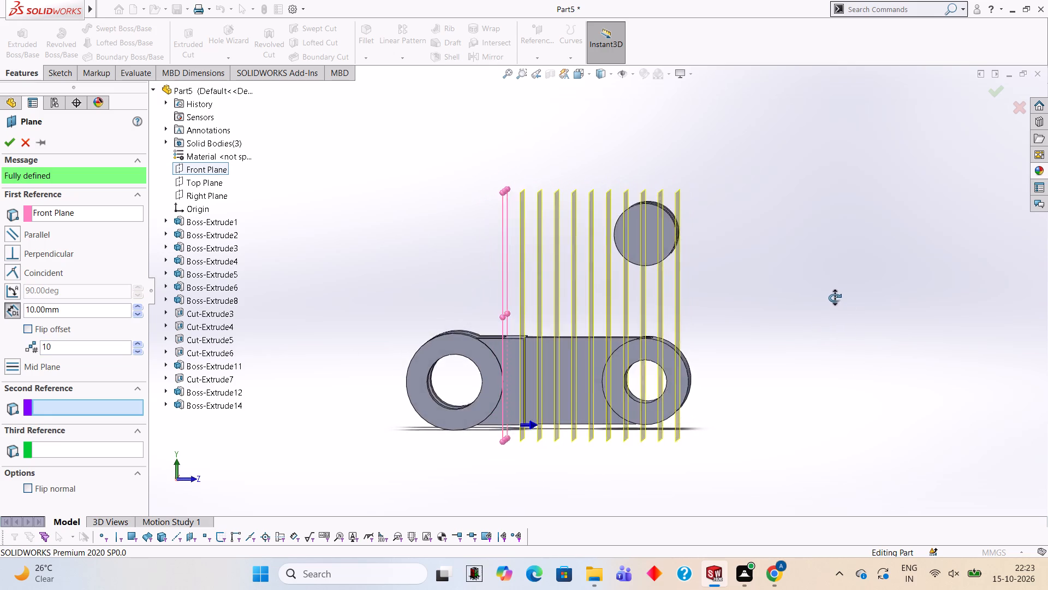
pyautogui.moveTo(835, 298); pyautogui.dragTo(840, 292, button='middle')
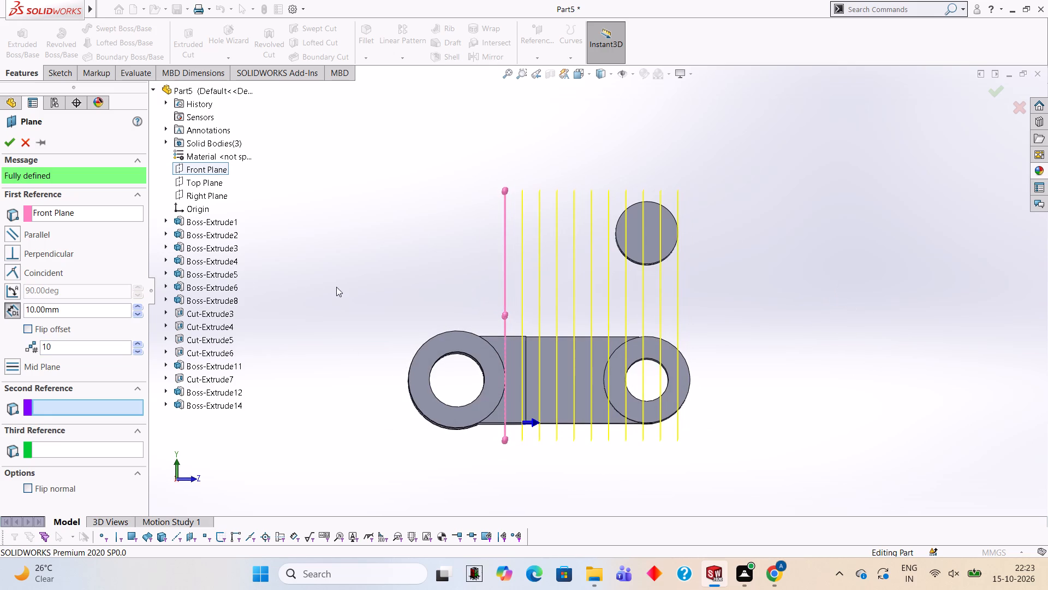
pyautogui.click(10, 147)
pyautogui.click(380, 273)
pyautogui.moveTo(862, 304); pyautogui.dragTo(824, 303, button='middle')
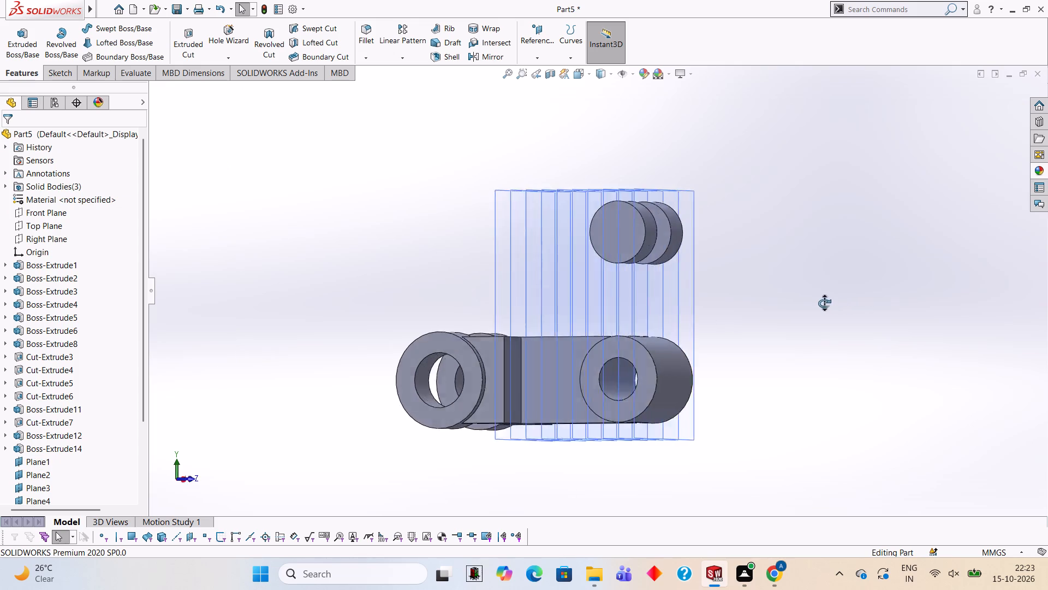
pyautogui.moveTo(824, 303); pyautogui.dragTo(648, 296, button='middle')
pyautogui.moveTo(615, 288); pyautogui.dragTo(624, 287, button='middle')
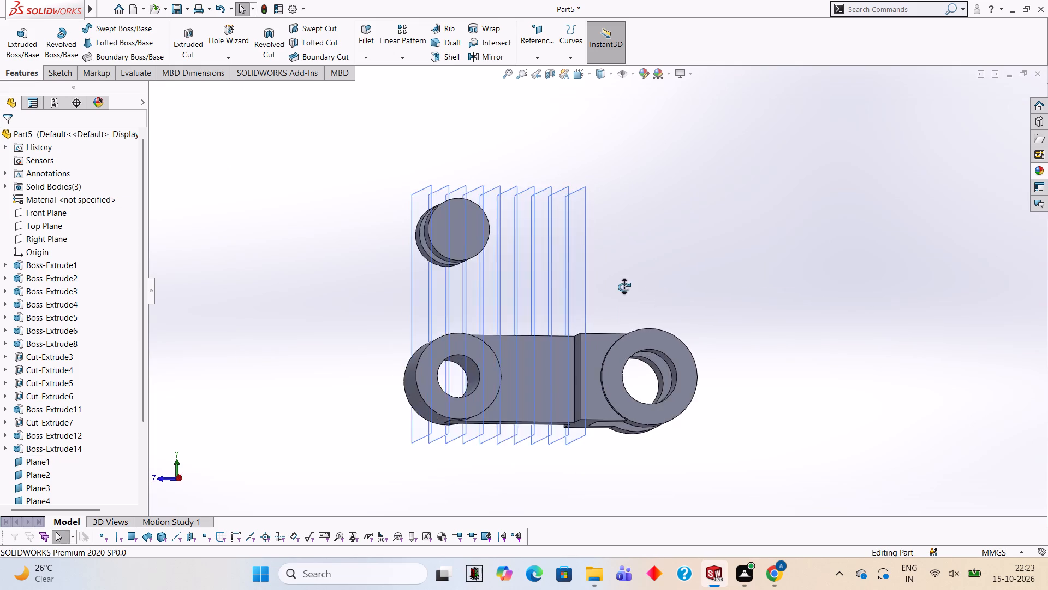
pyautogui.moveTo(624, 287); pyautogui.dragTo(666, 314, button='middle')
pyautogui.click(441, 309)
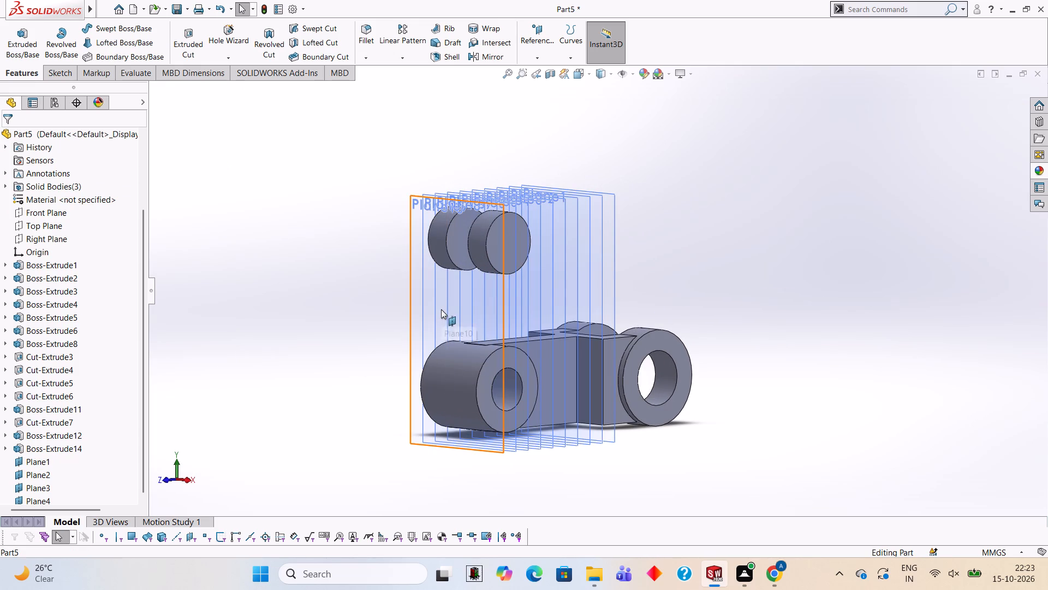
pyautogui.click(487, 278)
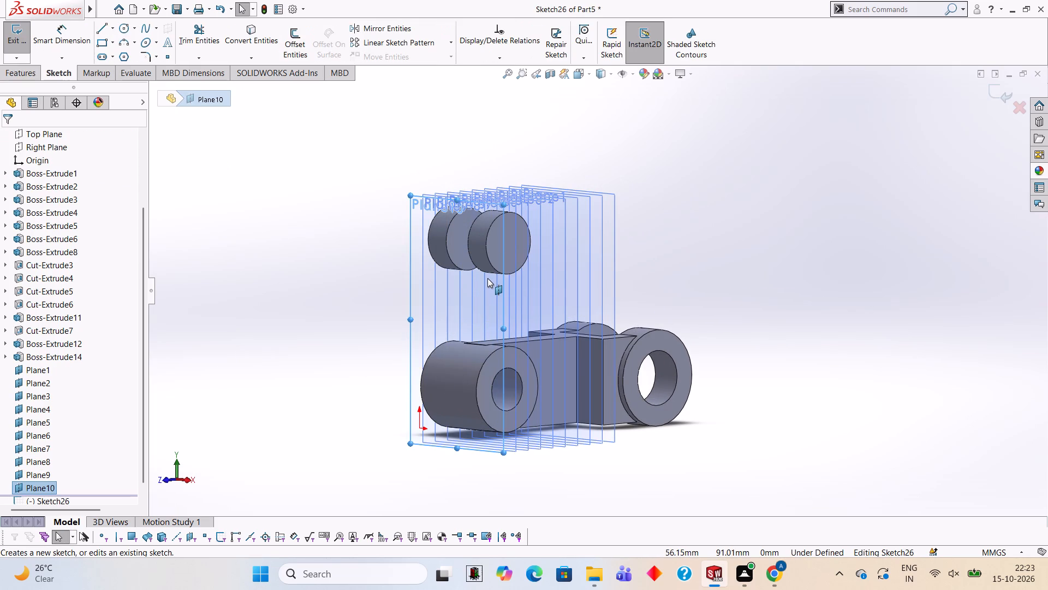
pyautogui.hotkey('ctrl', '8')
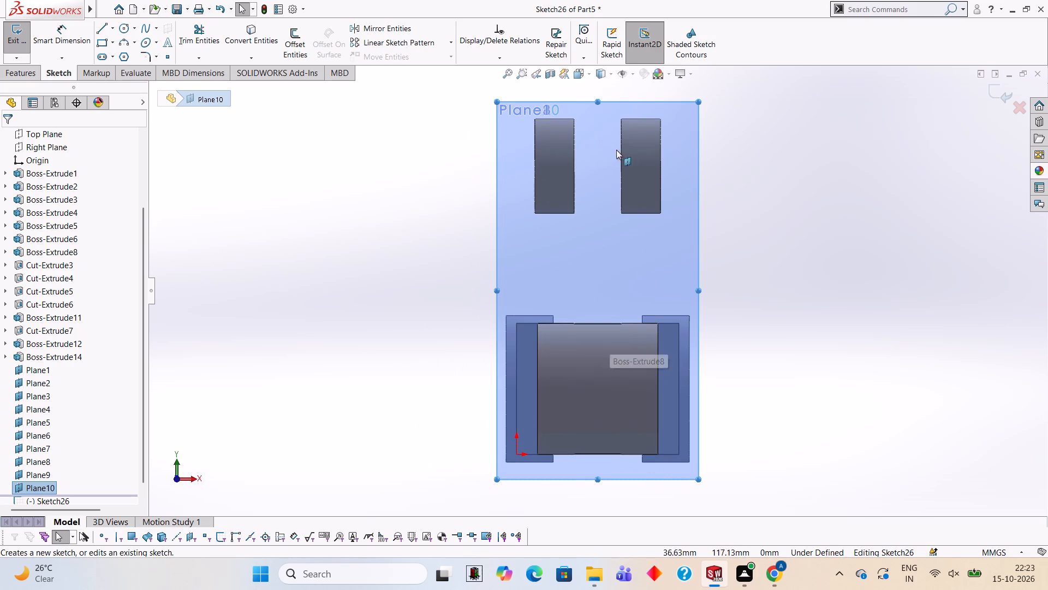
# Examine from several angles how the offset planes line up with the upper bosses, web and eye.
pyautogui.scroll(-1, 658, 299)
pyautogui.moveTo(618, 309); pyautogui.dragTo(647, 321, button='middle')
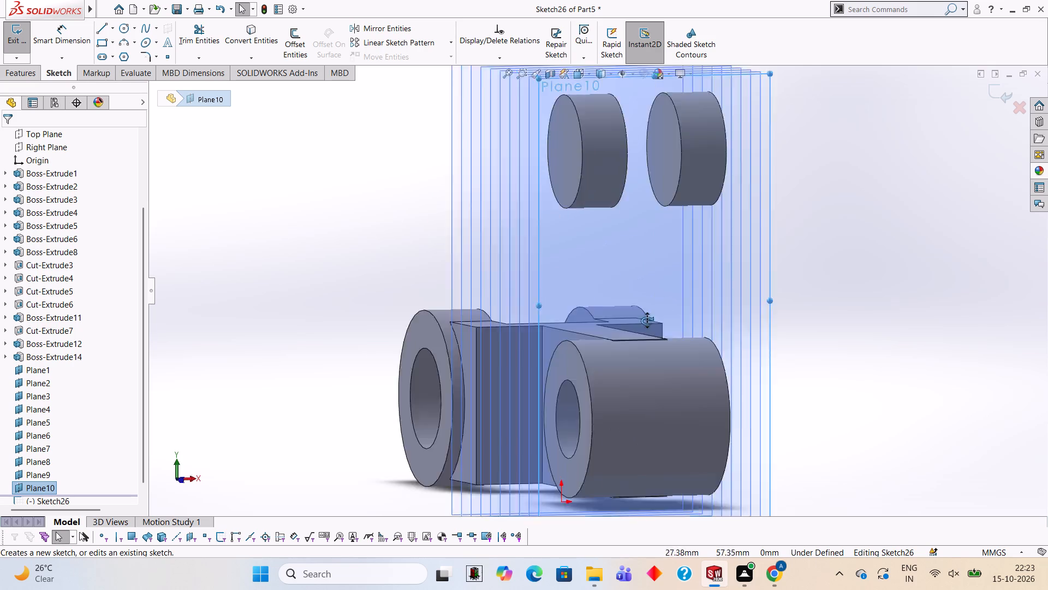
pyautogui.moveTo(647, 321); pyautogui.dragTo(690, 333, button='middle')
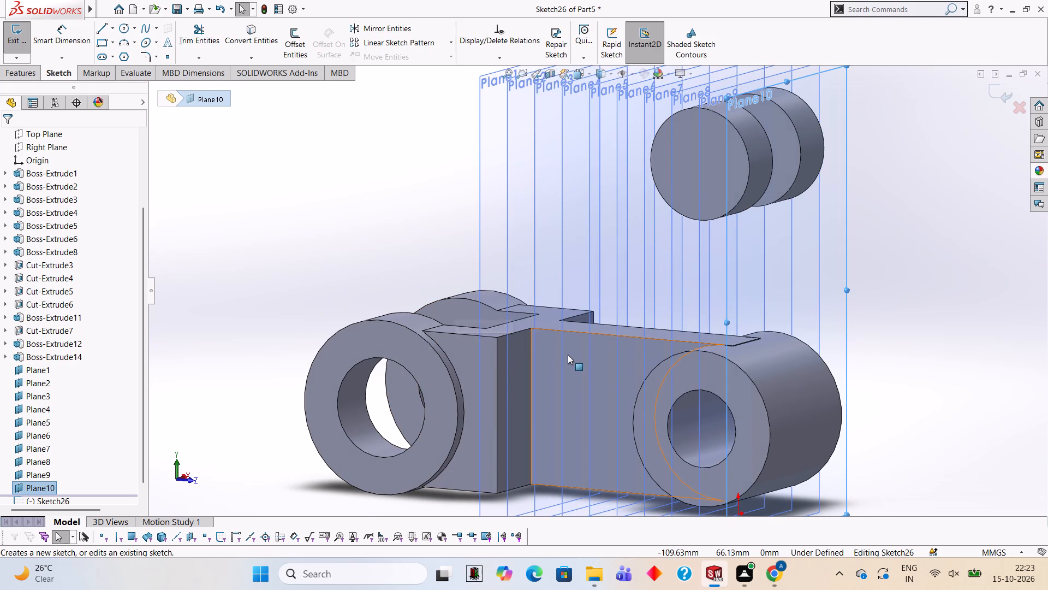
pyautogui.moveTo(595, 380); pyautogui.dragTo(623, 392, button='middle')
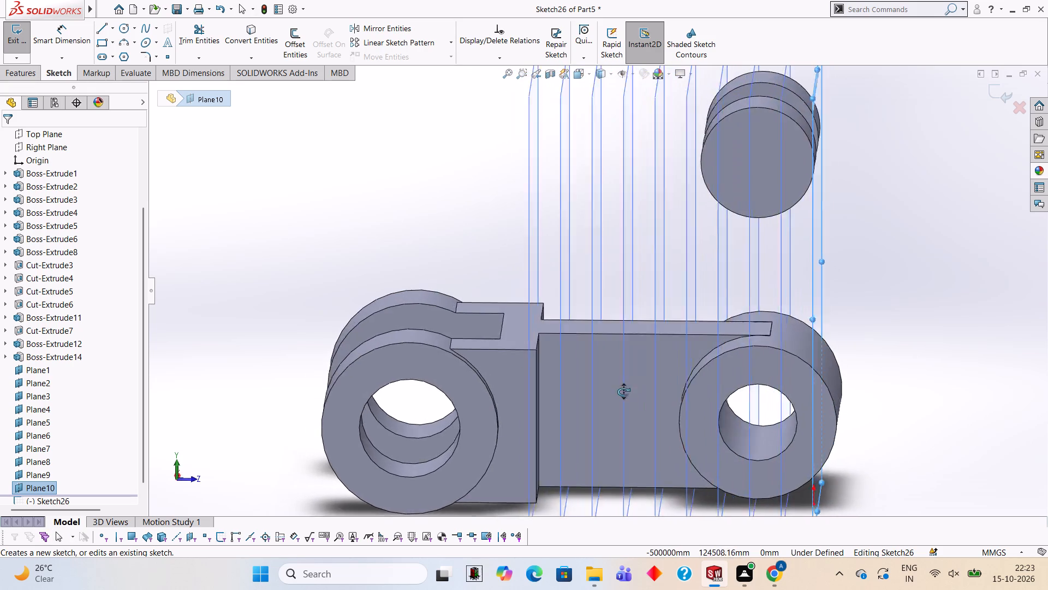
pyautogui.moveTo(623, 392); pyautogui.dragTo(644, 333, button='middle')
pyautogui.scroll(4, 656, 342)
pyautogui.moveTo(729, 335); pyautogui.dragTo(715, 379, button='middle')
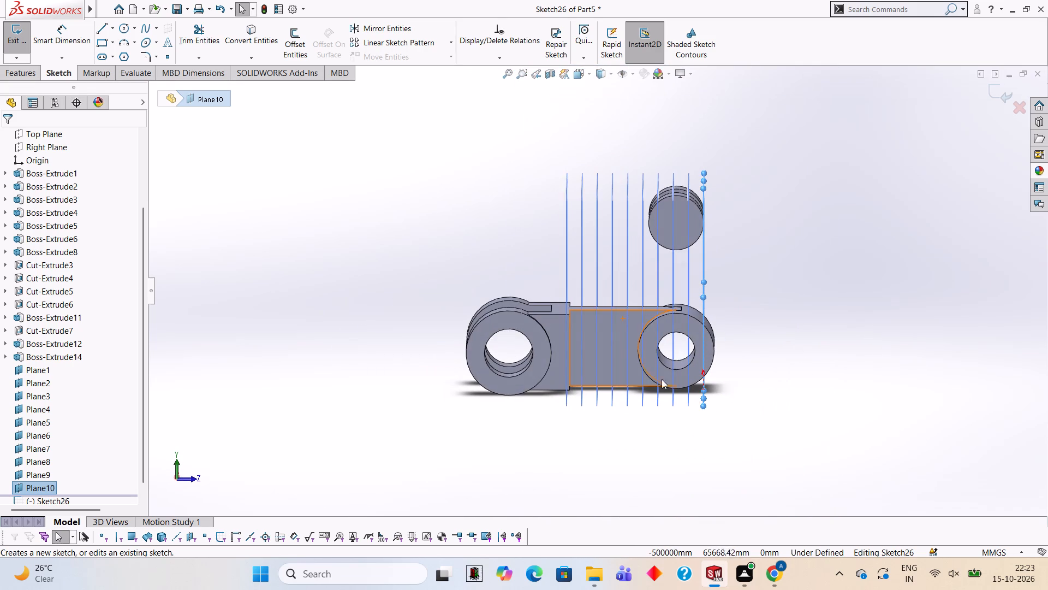
pyautogui.moveTo(684, 314); pyautogui.dragTo(620, 320, button='middle')
pyautogui.scroll(-3, 709, 270)
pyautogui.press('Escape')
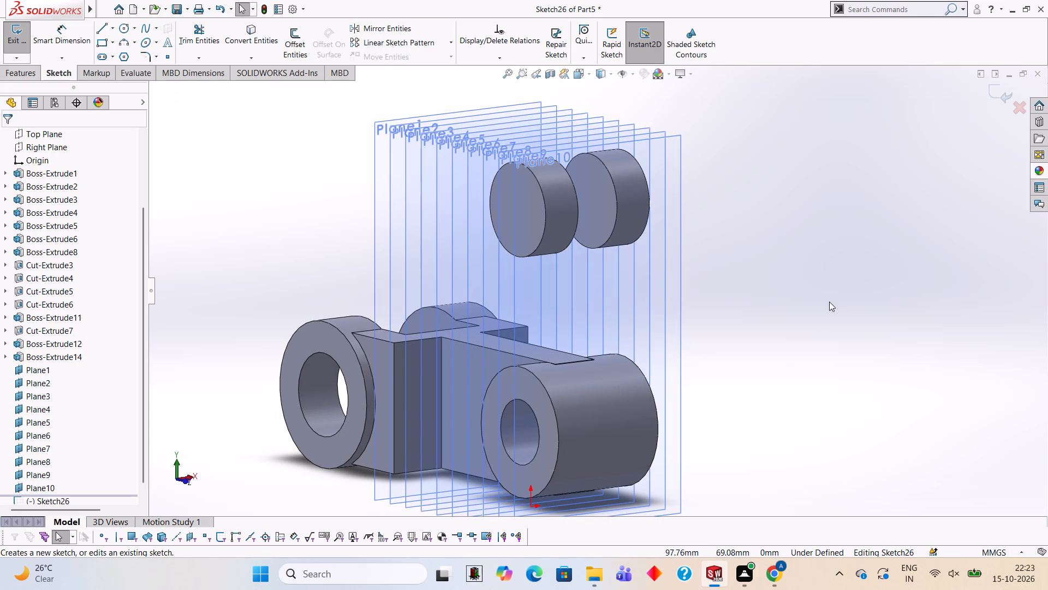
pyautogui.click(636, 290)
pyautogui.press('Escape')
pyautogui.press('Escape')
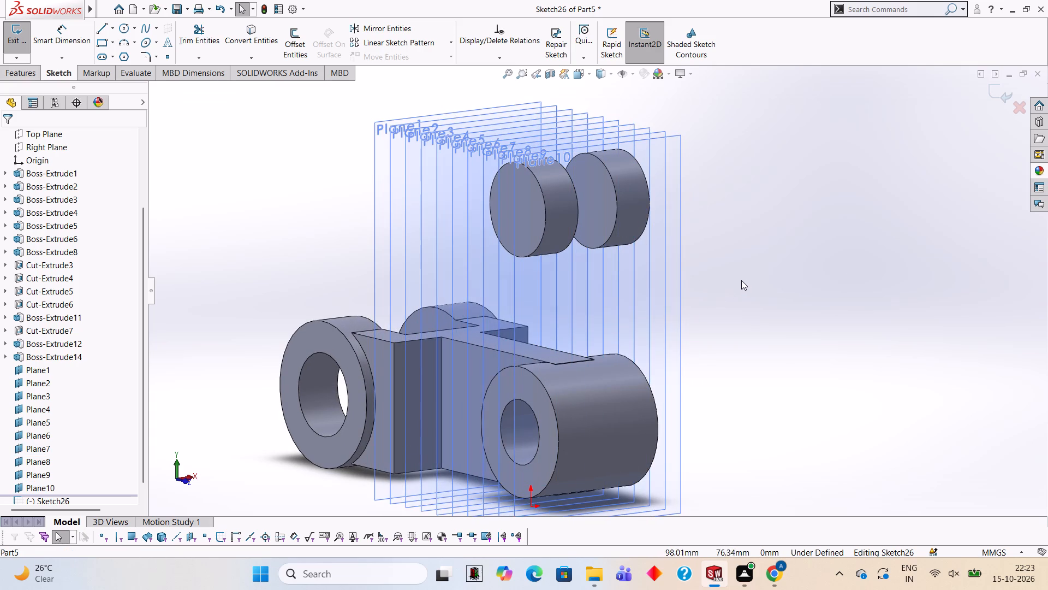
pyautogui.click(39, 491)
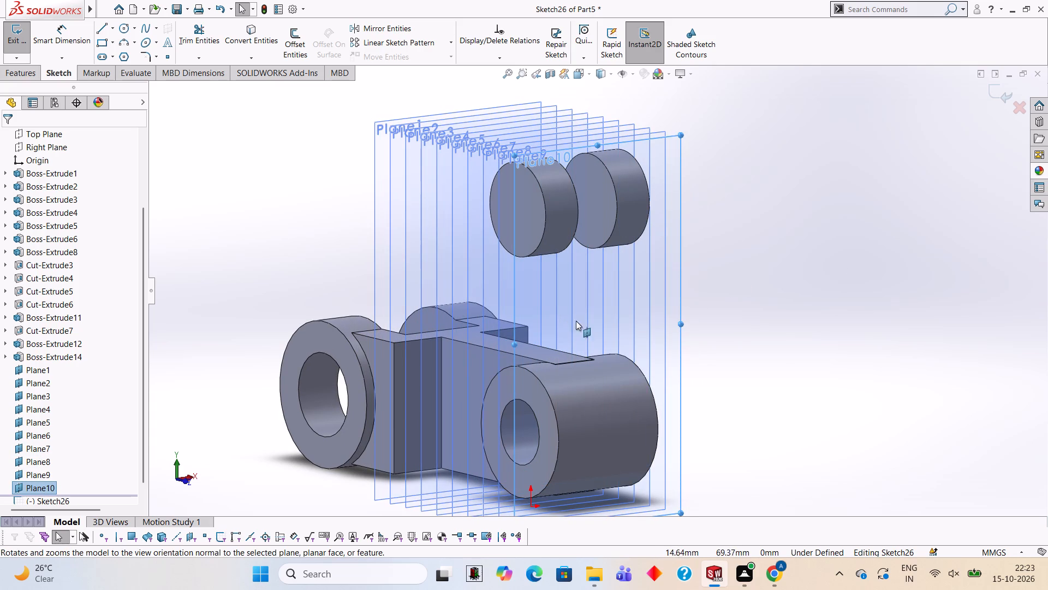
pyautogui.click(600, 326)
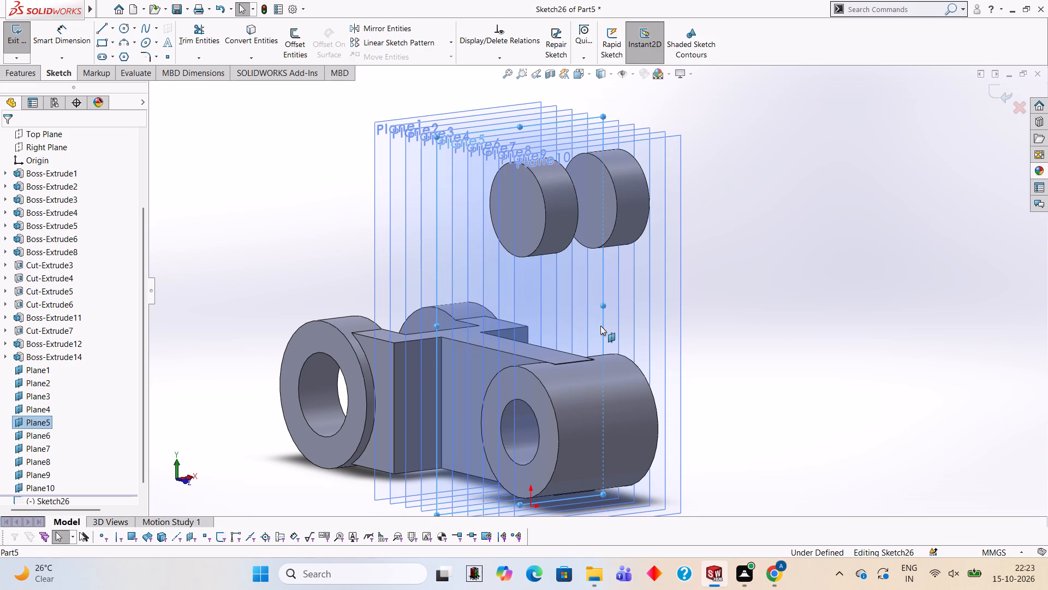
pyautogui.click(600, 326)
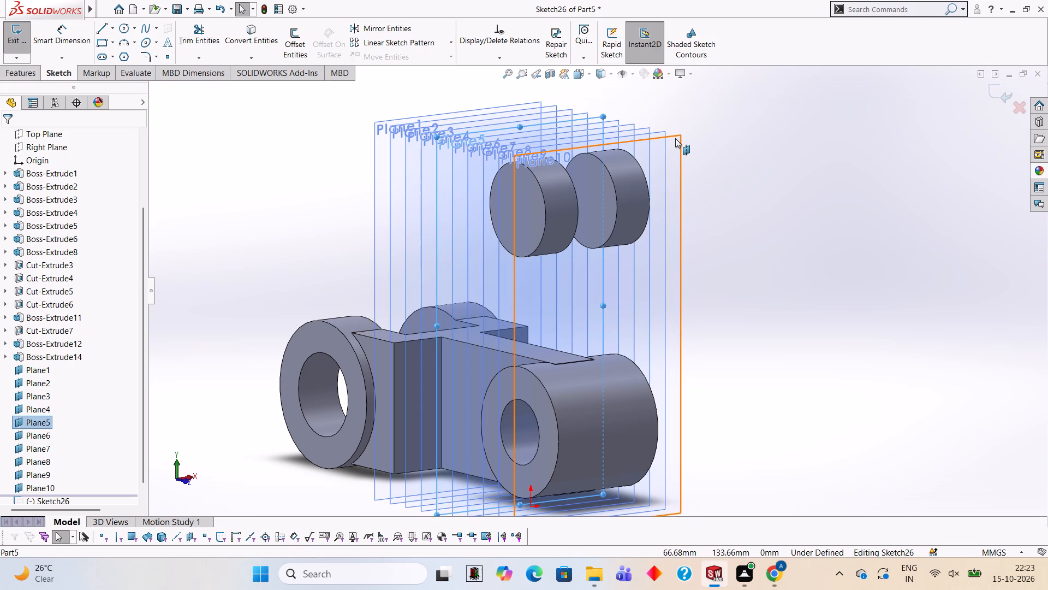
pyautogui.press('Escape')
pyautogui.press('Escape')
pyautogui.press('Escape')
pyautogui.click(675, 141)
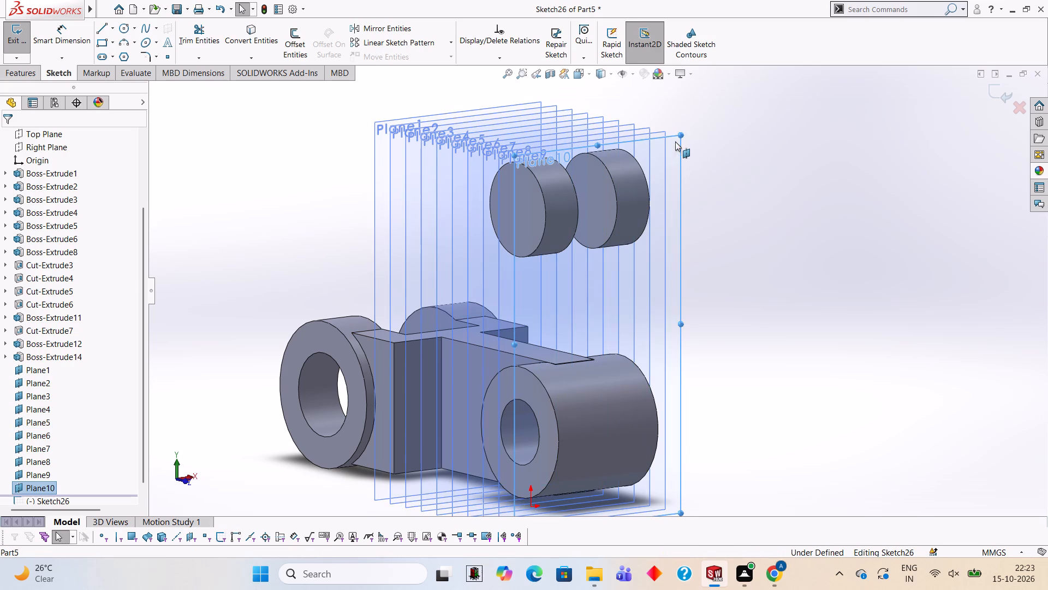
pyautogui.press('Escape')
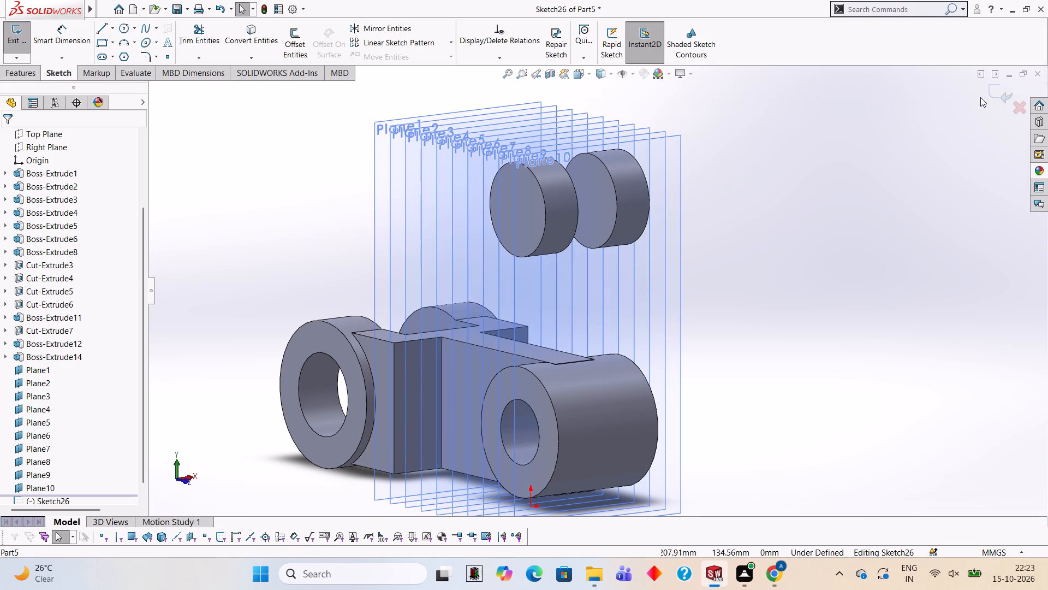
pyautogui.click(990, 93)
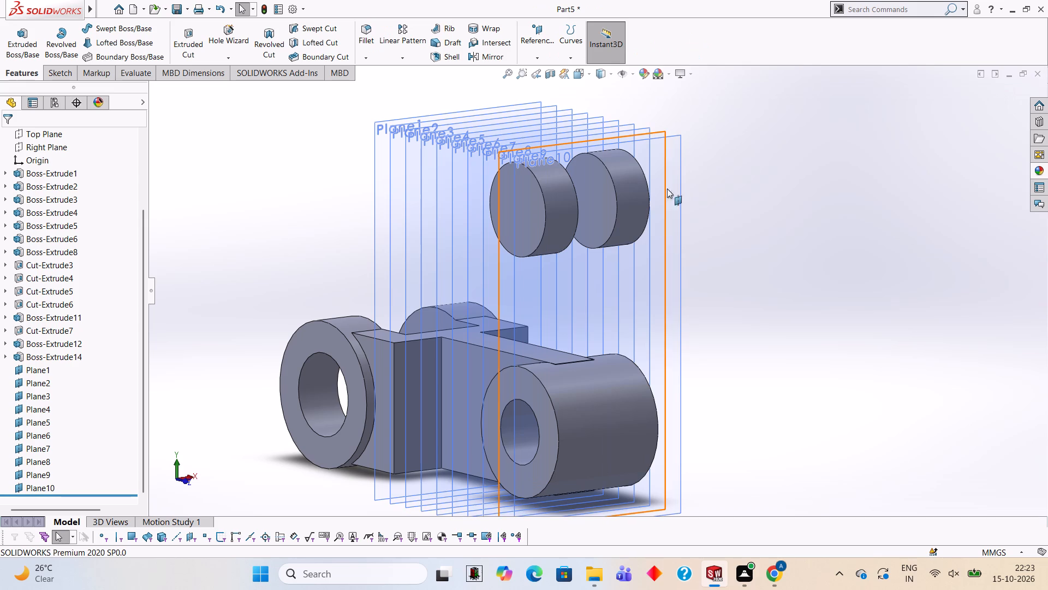
# Open a new sketch on Plane10, the offset plane farthest from the Front Plane, and view it face-on.
pyautogui.click(674, 142)
pyautogui.click(721, 110)
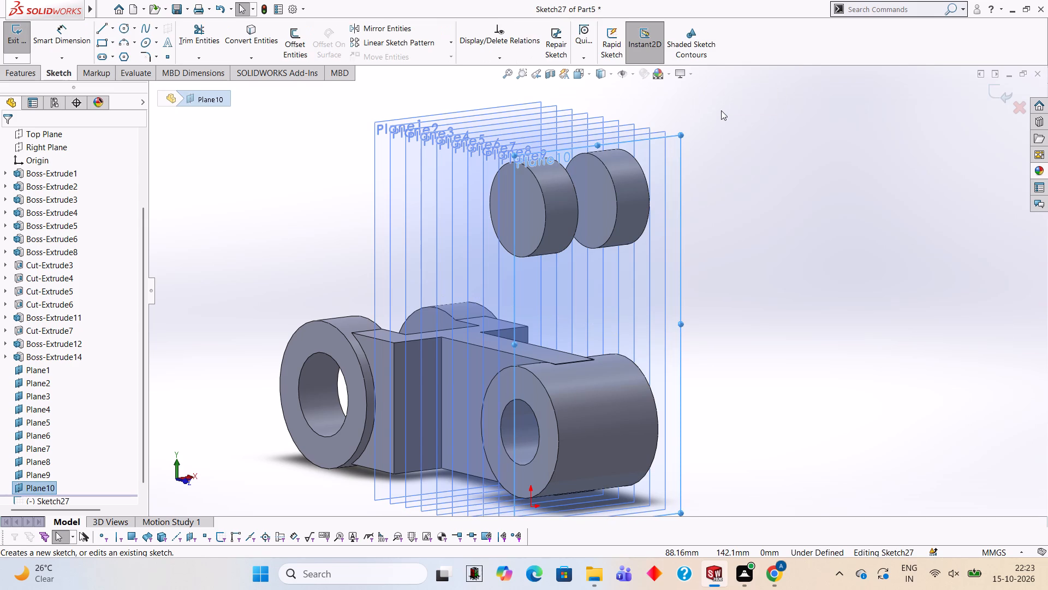
pyautogui.hotkey('ctrl', '8')
pyautogui.scroll(-2, 736, 137)
pyautogui.scroll(-1, 714, 248)
pyautogui.scroll(2, 710, 257)
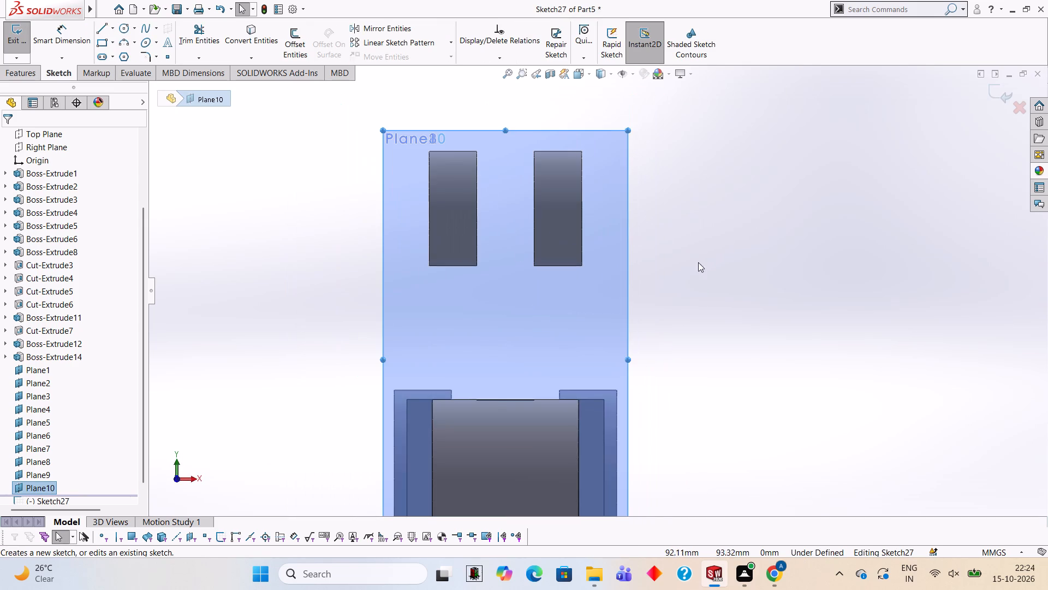
pyautogui.scroll(-2, 693, 266)
pyautogui.scroll(3, 678, 275)
pyautogui.scroll(2, 618, 337)
pyautogui.scroll(-2, 562, 361)
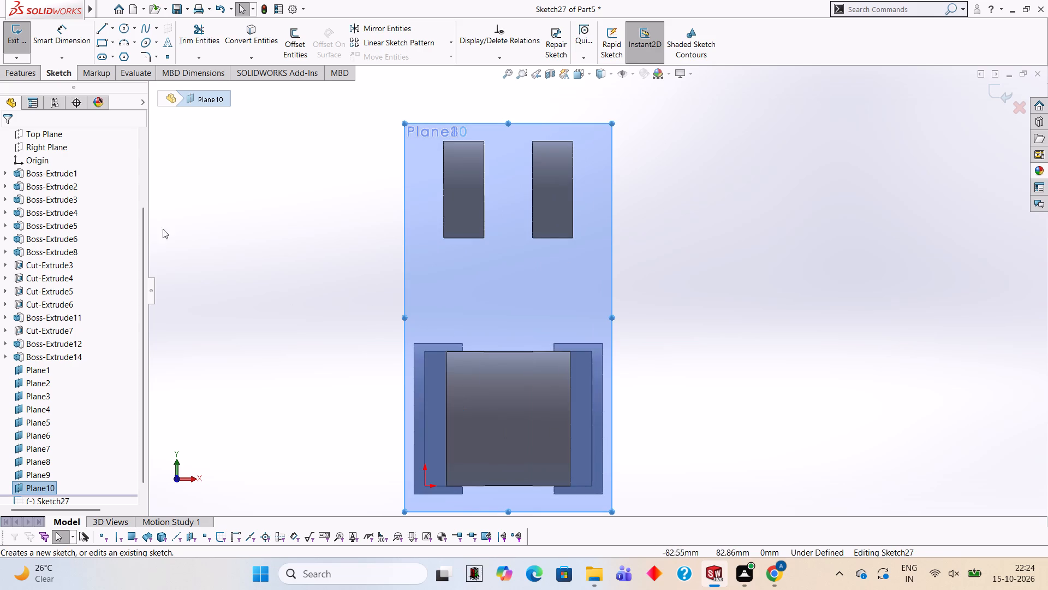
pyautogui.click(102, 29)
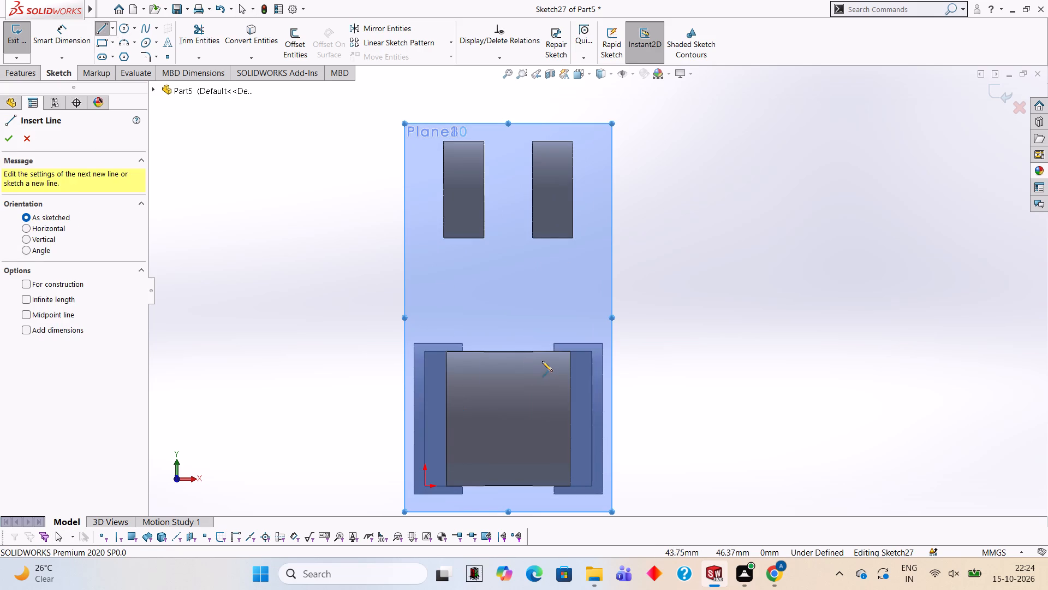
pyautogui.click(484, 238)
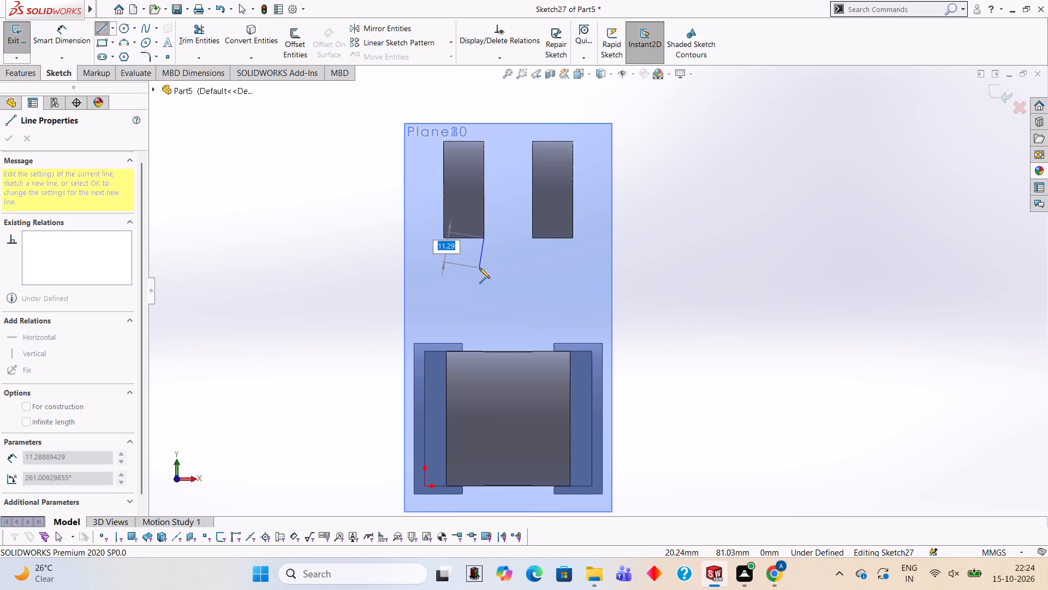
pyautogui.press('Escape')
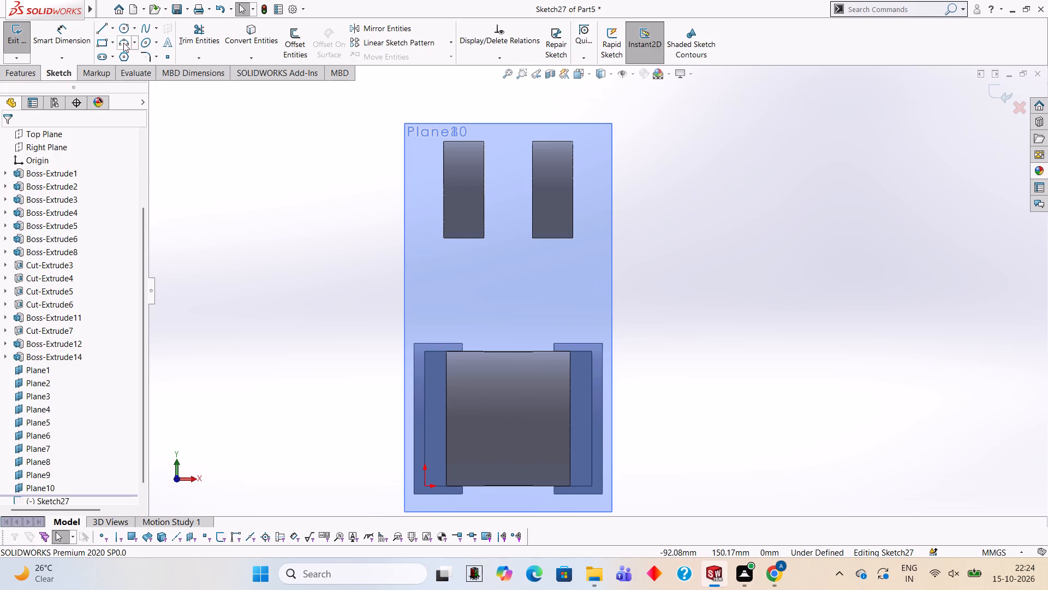
# Sketch a 9 mm line leftward from the eye's top-edge midpoint, a vertical line about 25 mm down, and an 18 mm horizontal line rightward.
pyautogui.click(95, 25)
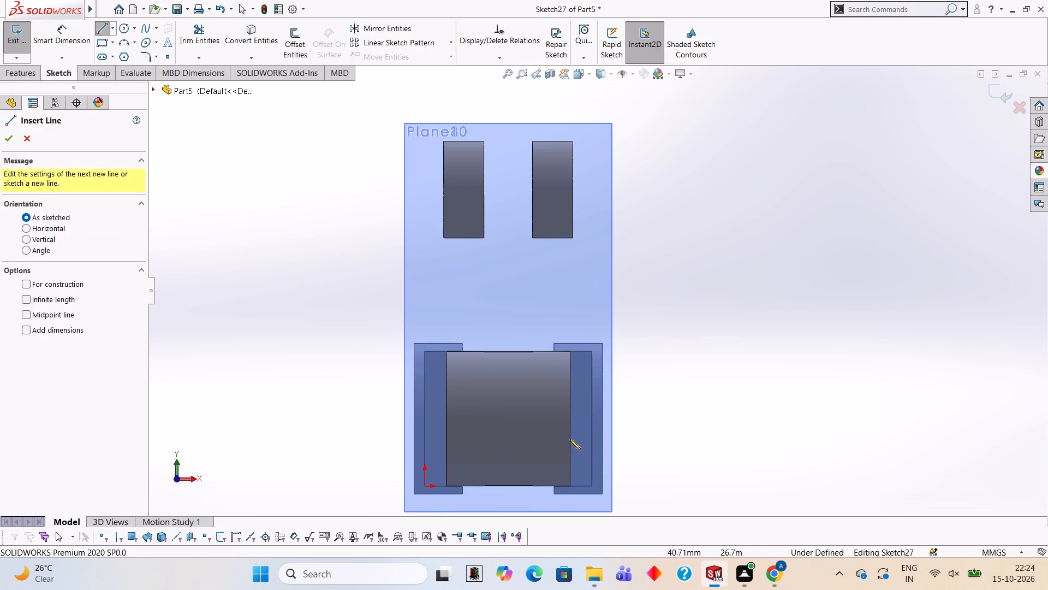
pyautogui.click(507, 351)
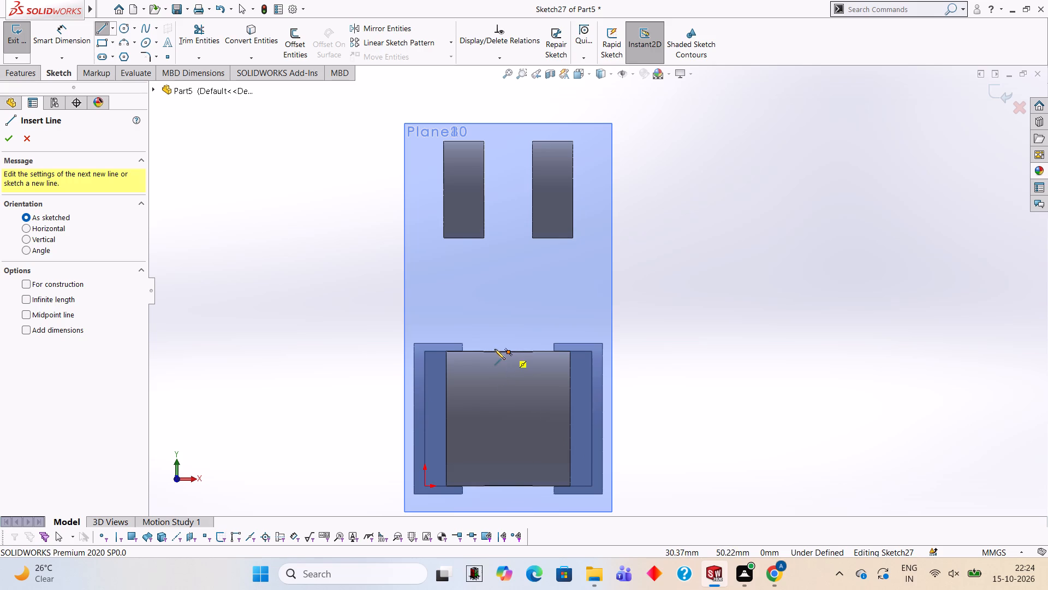
pyautogui.press('9')
pyautogui.press('Return')
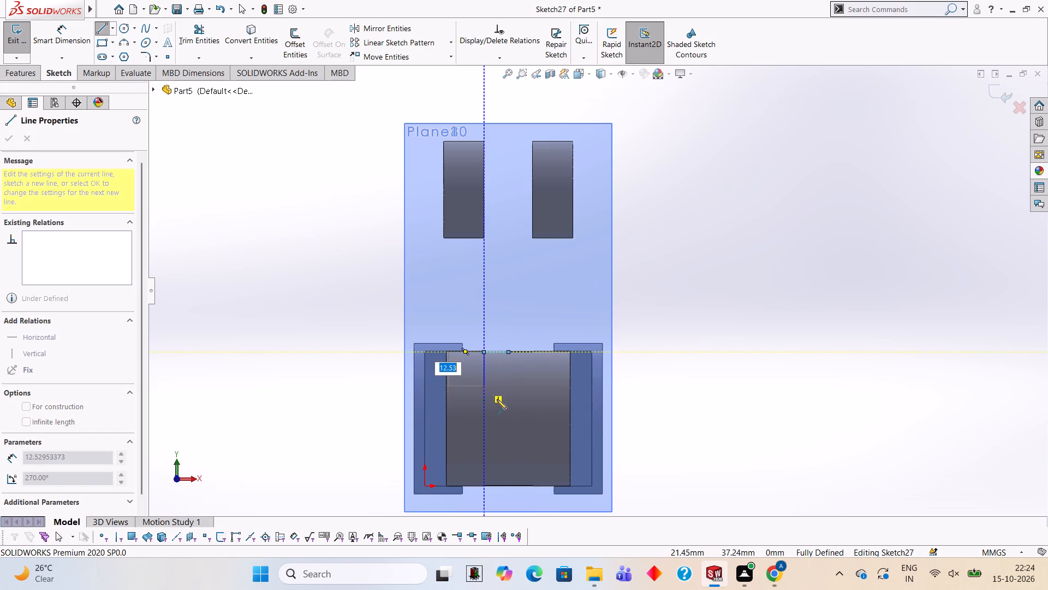
pyautogui.click(482, 418)
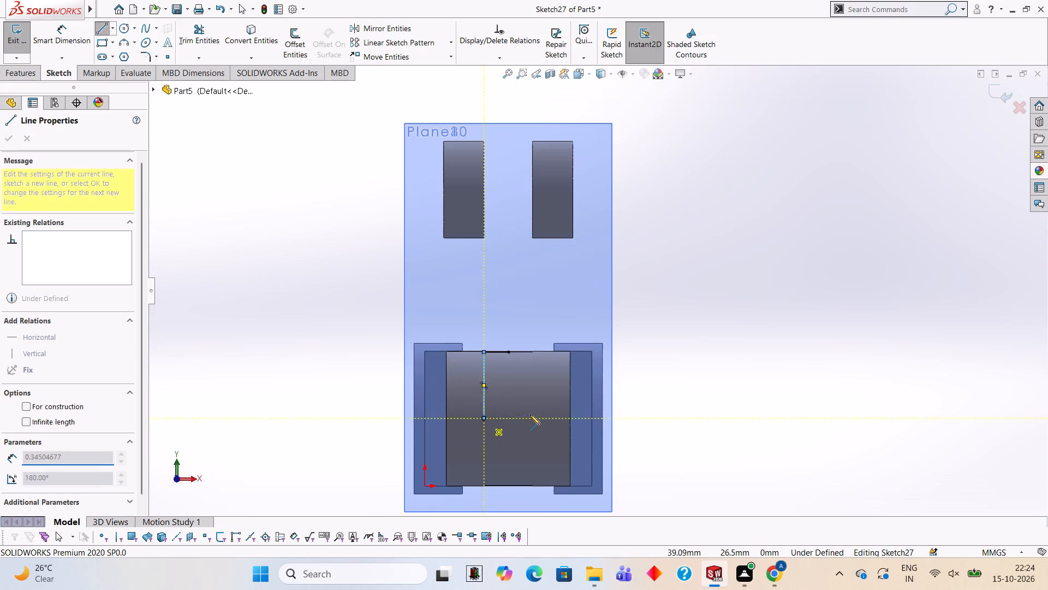
pyautogui.write('18')
pyautogui.press('Return')
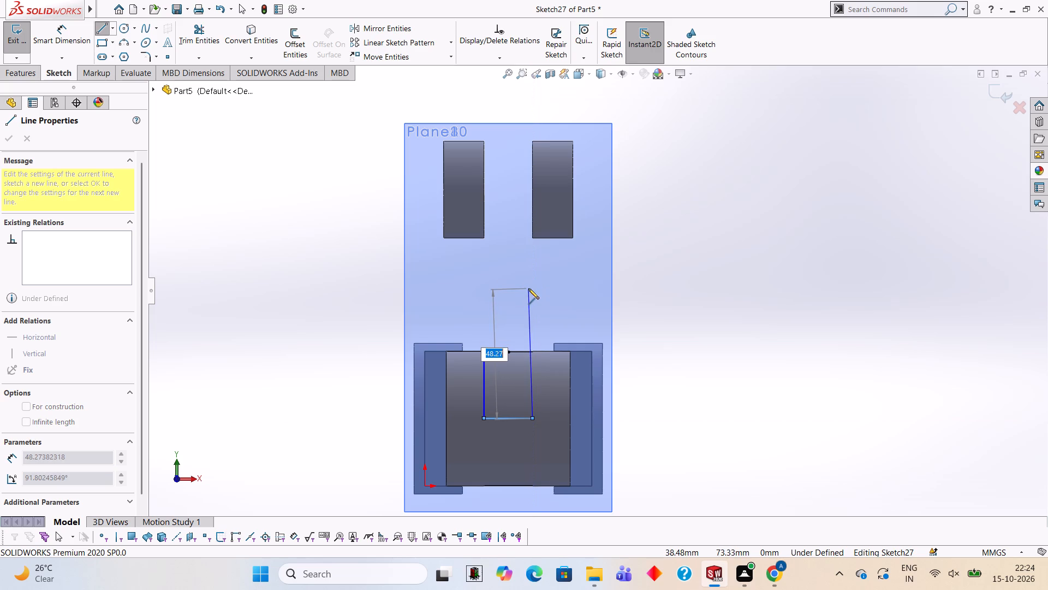
pyautogui.press('Escape')
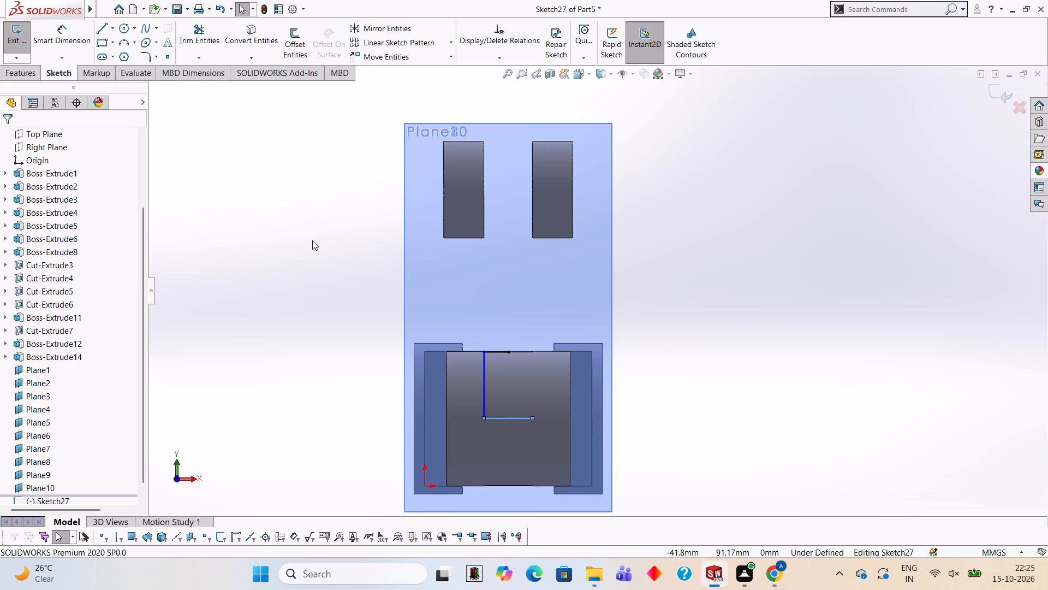
# Sketch a vertical line about 25 mm up to the eye's top edge, then a 12 mm line outward along that edge.
pyautogui.click(104, 31)
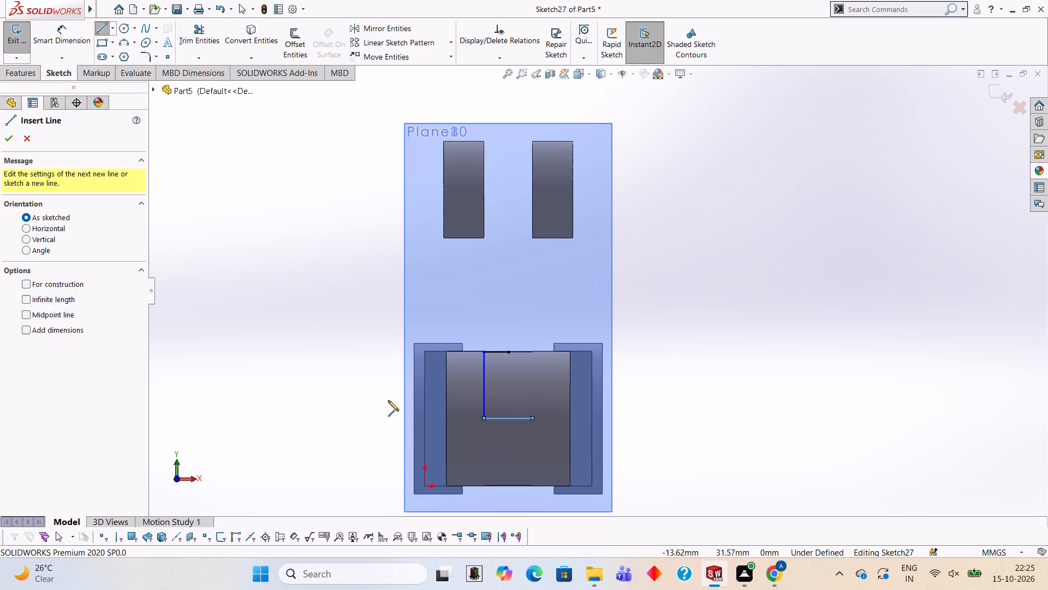
pyautogui.press('Escape')
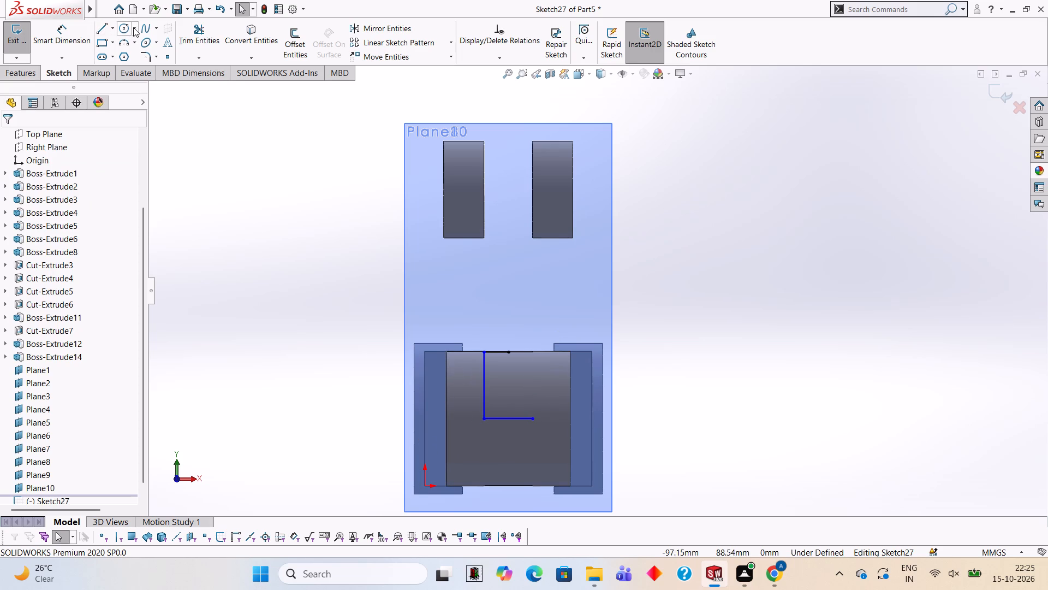
pyautogui.click(101, 26)
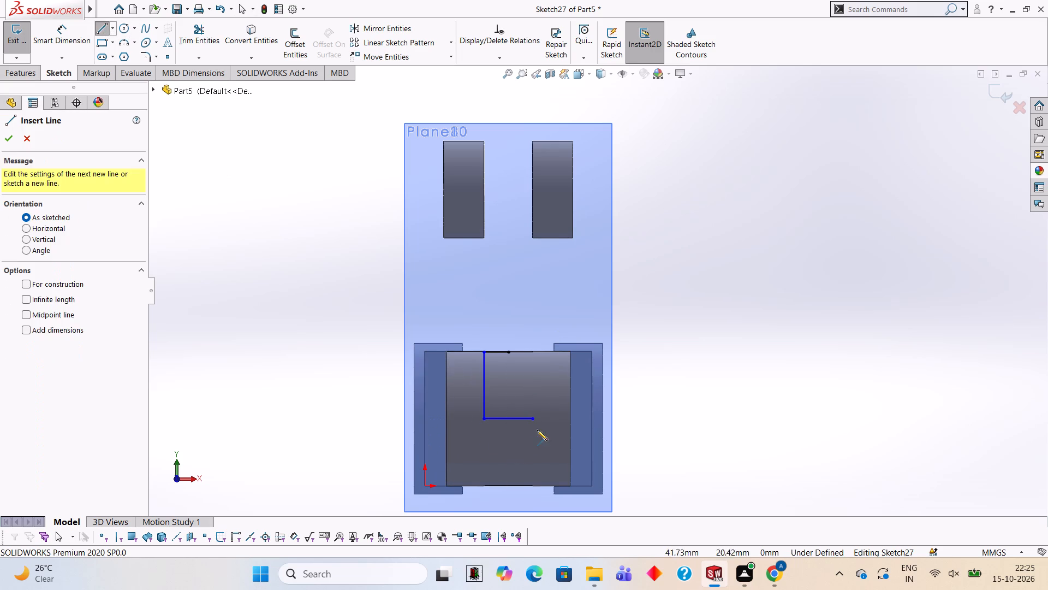
pyautogui.click(532, 417)
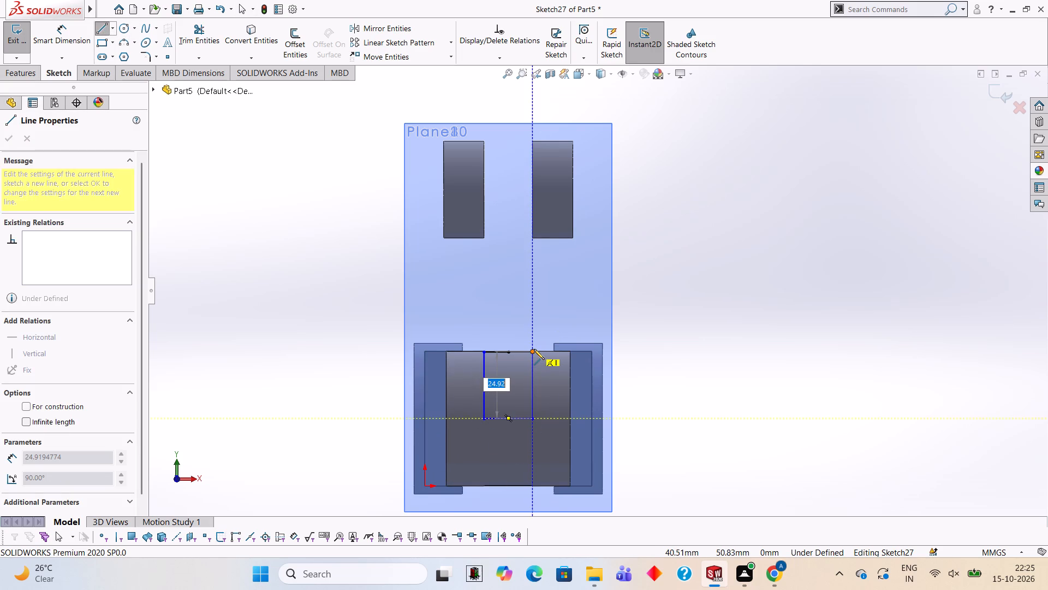
pyautogui.click(531, 349)
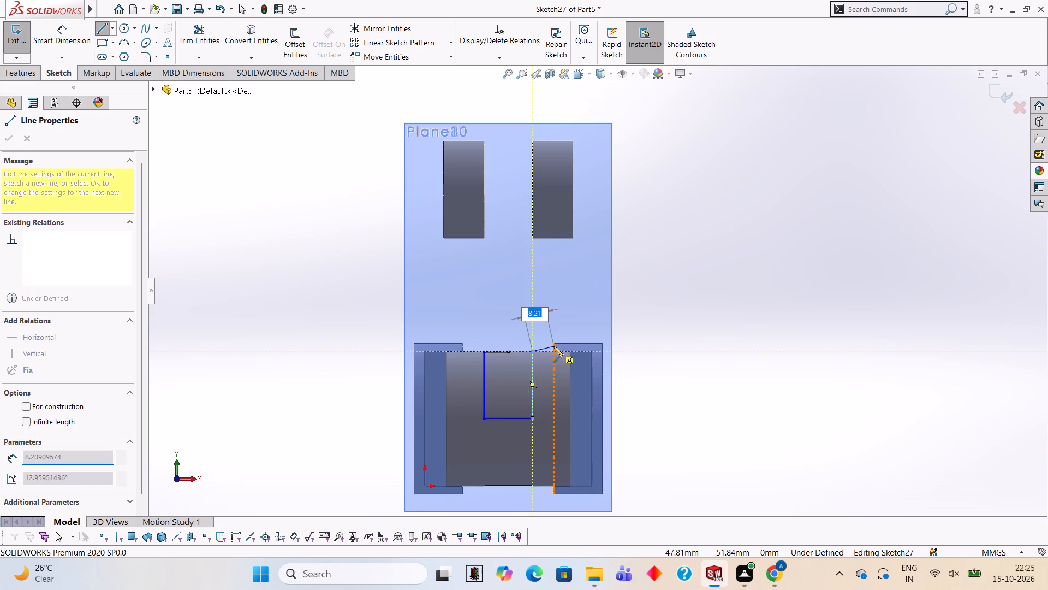
pyautogui.write('12')
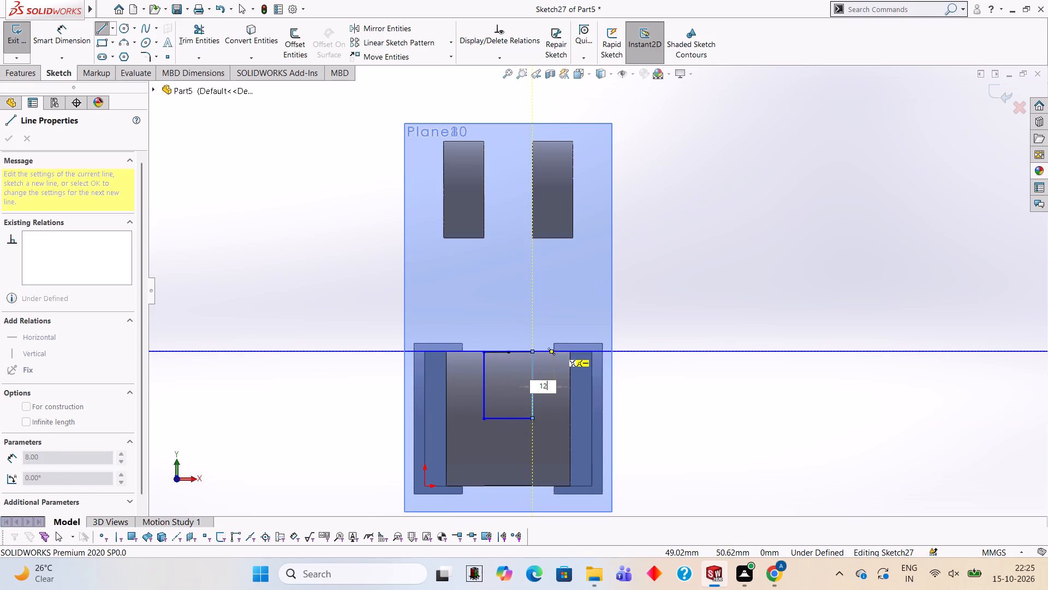
pyautogui.press('Return')
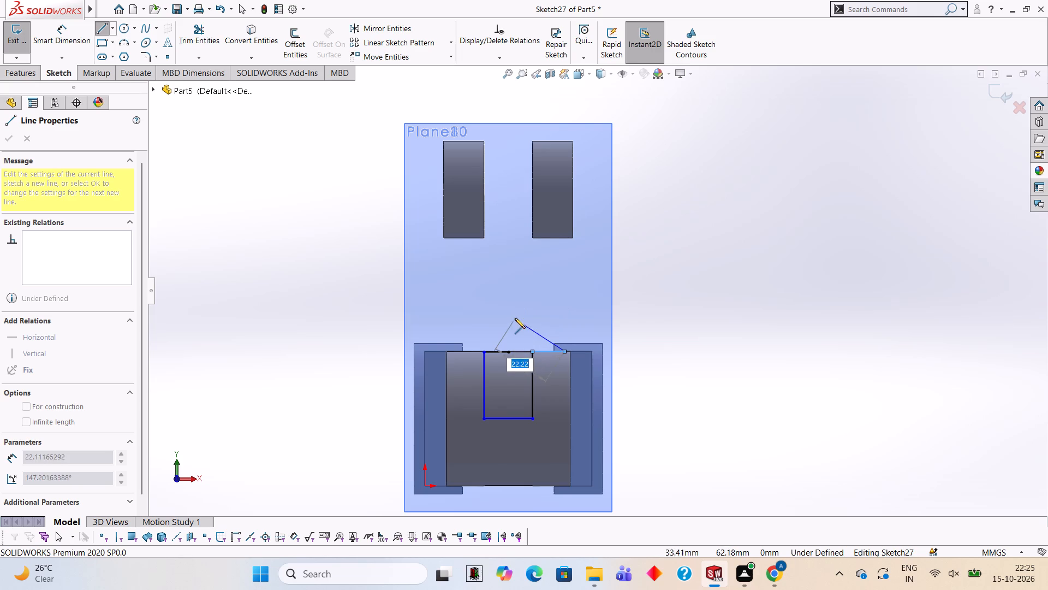
pyautogui.press('Escape')
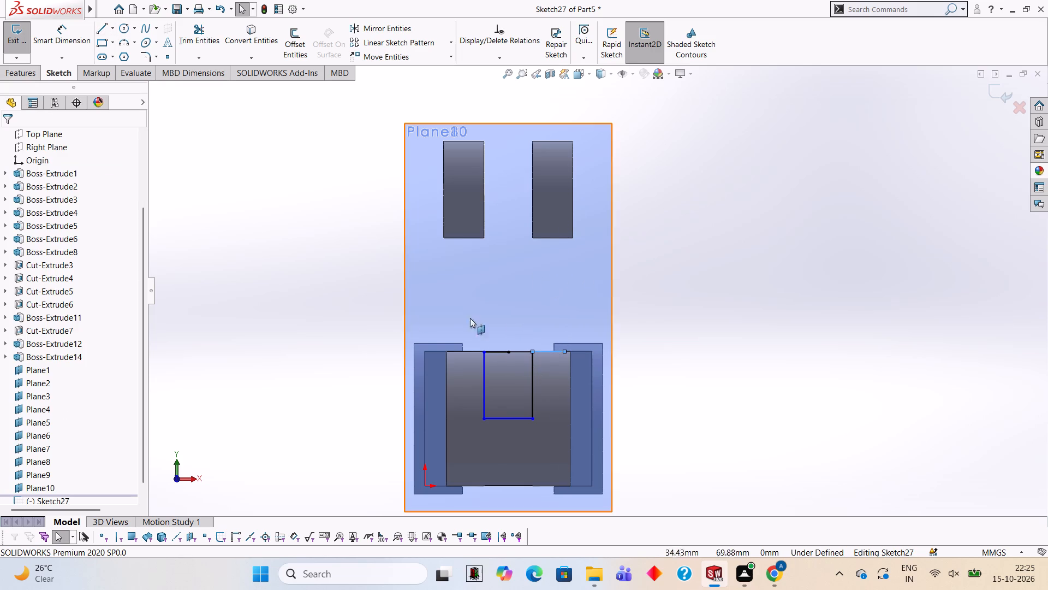
# From the outer lower corner of the right-hand upper boss, sketch a 3 mm line inward and a 30 mm vertical line downward.
pyautogui.click(104, 29)
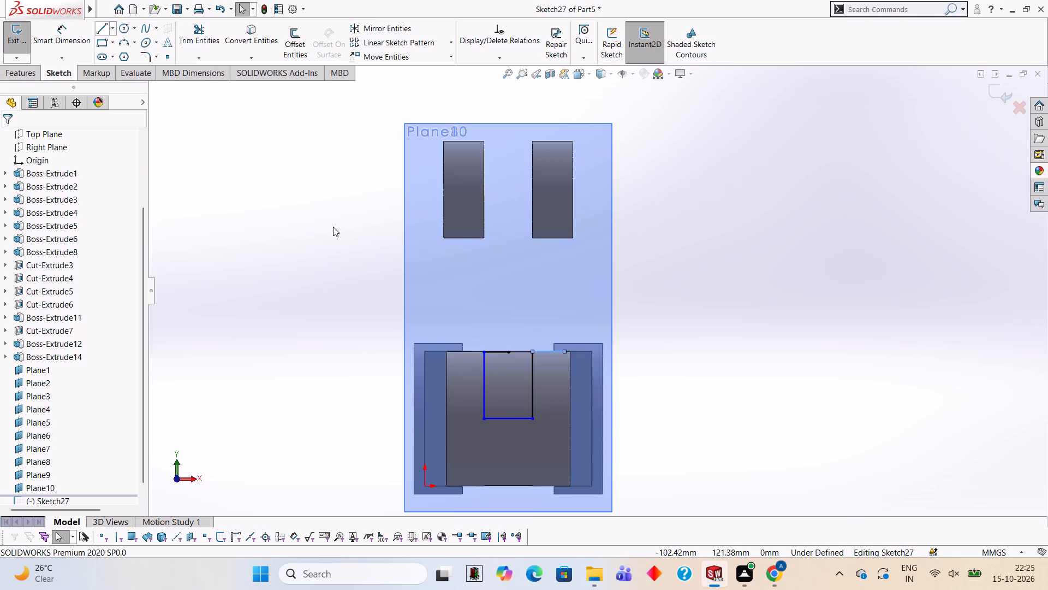
pyautogui.click(573, 238)
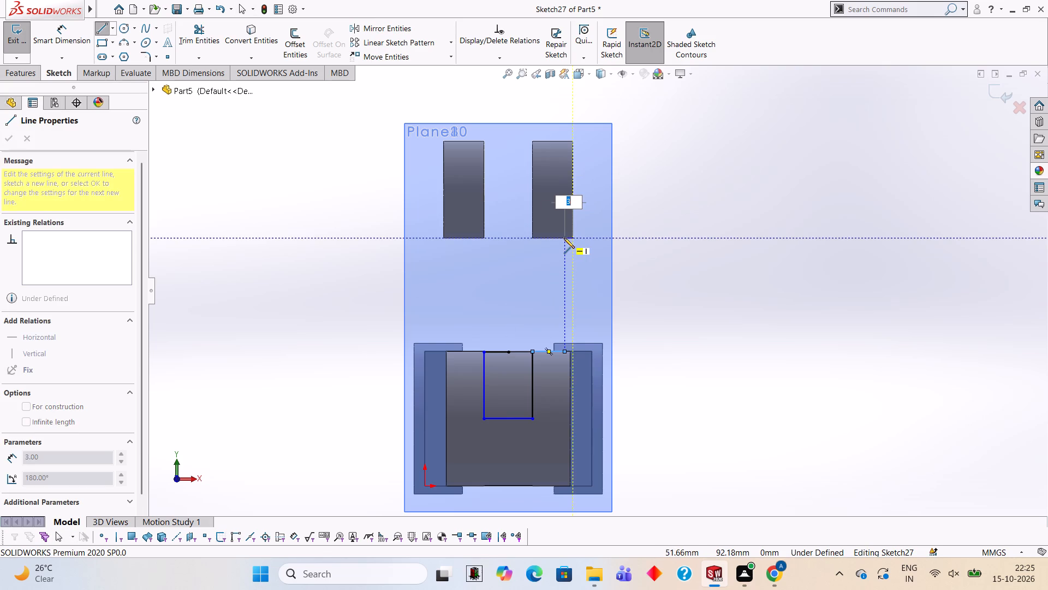
pyautogui.press('2')
pyautogui.press('BackSpace')
pyautogui.press('3')
pyautogui.press('Return')
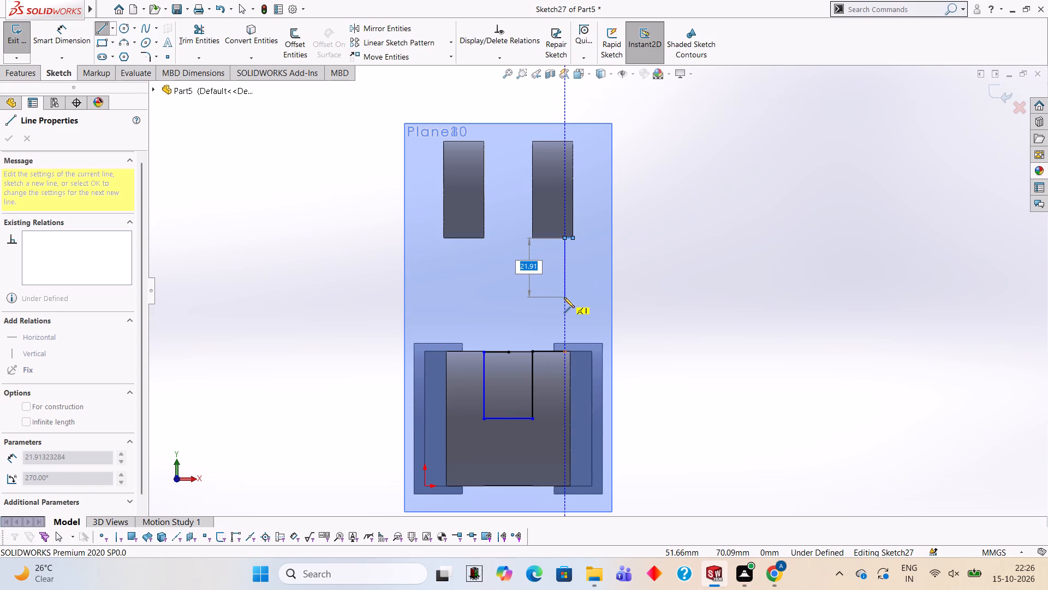
pyautogui.write('30')
pyautogui.press('Return')
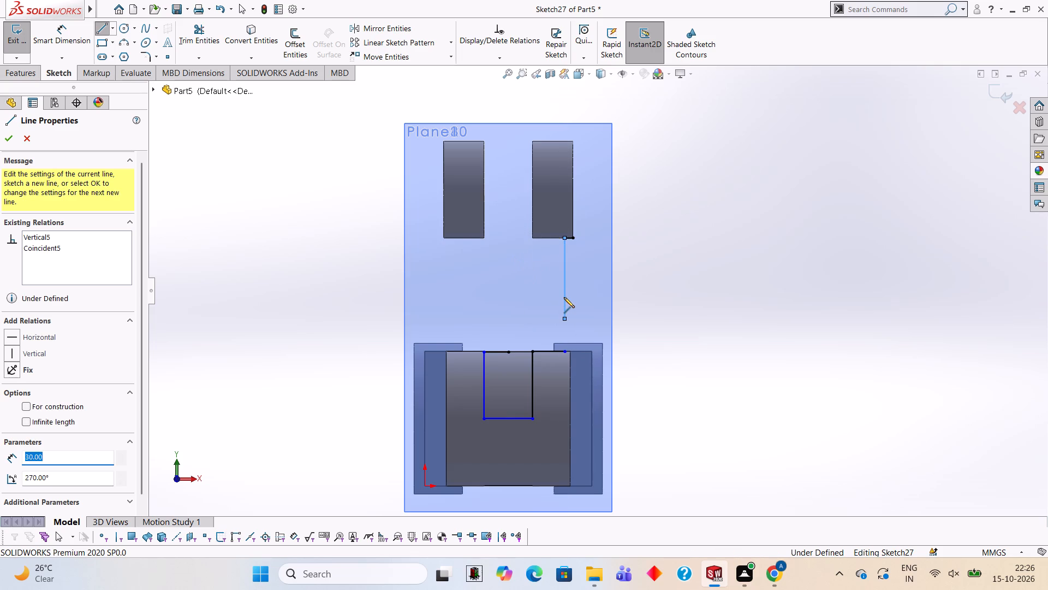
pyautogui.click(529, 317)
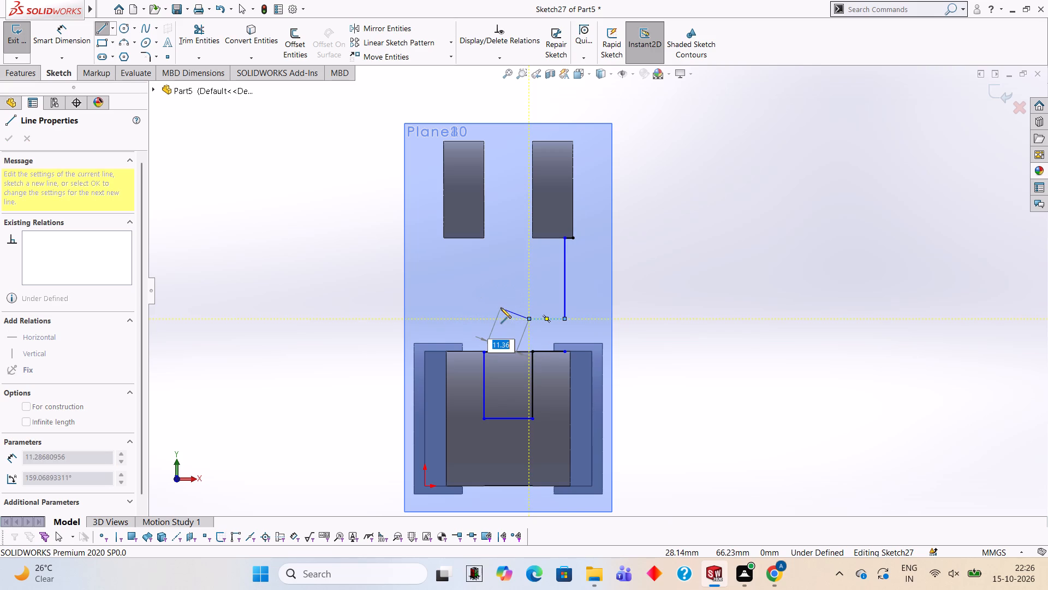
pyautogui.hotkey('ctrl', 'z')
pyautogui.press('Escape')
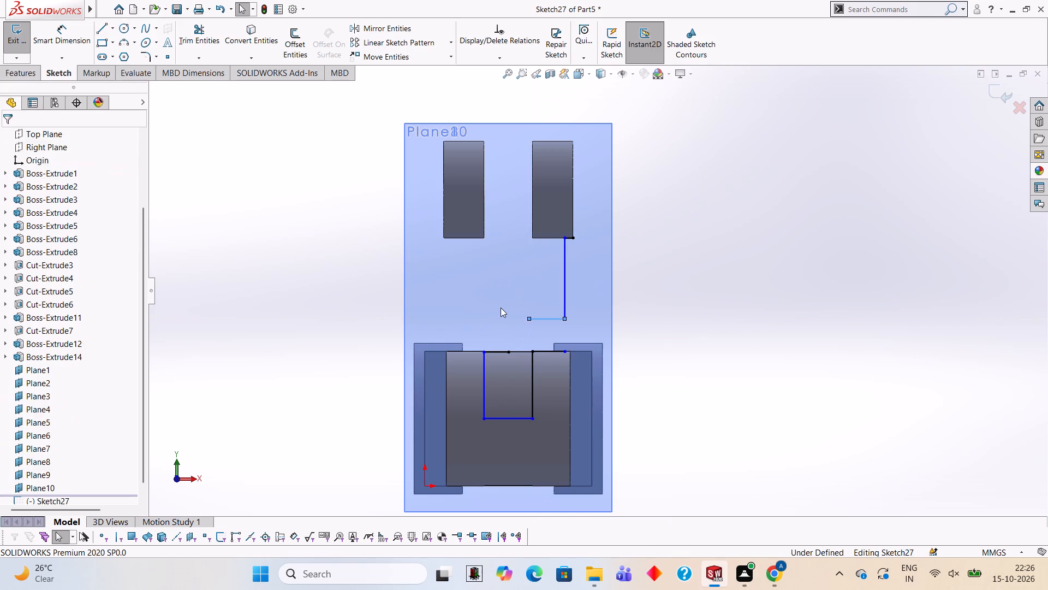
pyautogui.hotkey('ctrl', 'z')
# Continue the right-hand profile with a 12 mm horizontal line inward and a vertical line down to the eye's top edge.
pyautogui.click(98, 30)
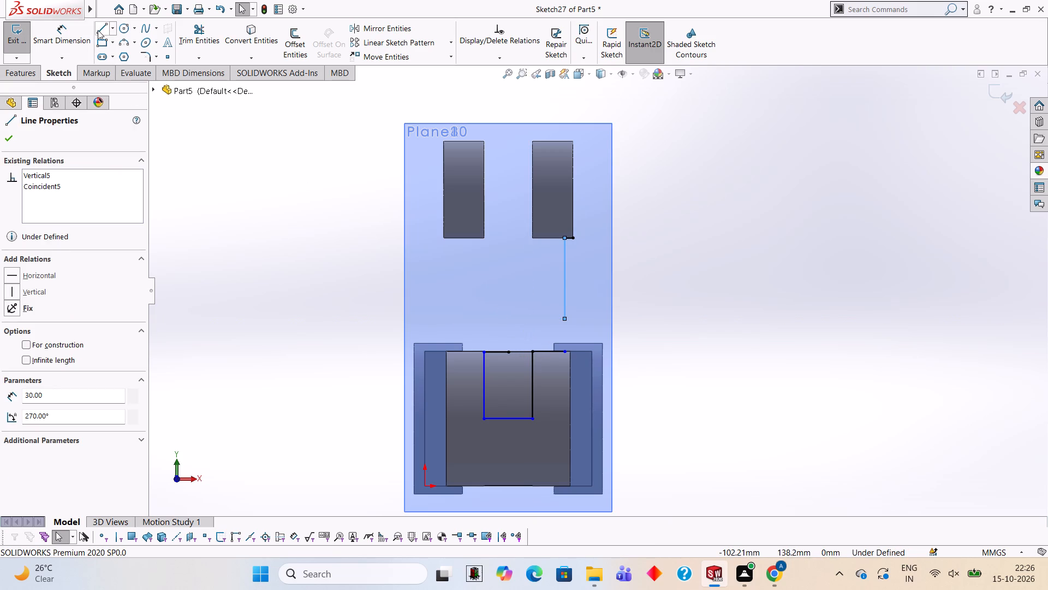
pyautogui.click(565, 320)
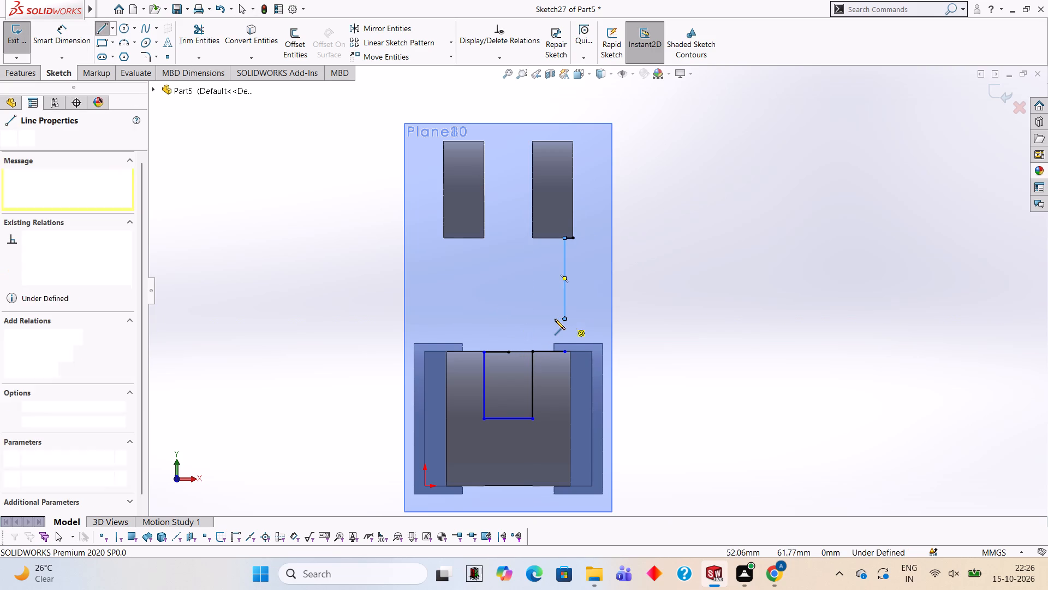
pyautogui.write('12')
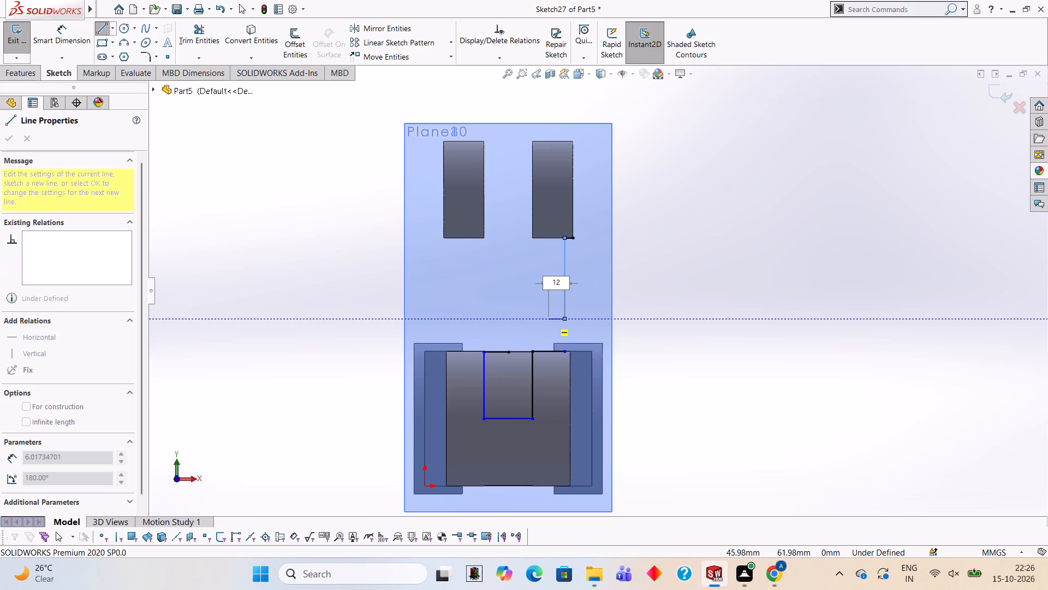
pyautogui.press('Return')
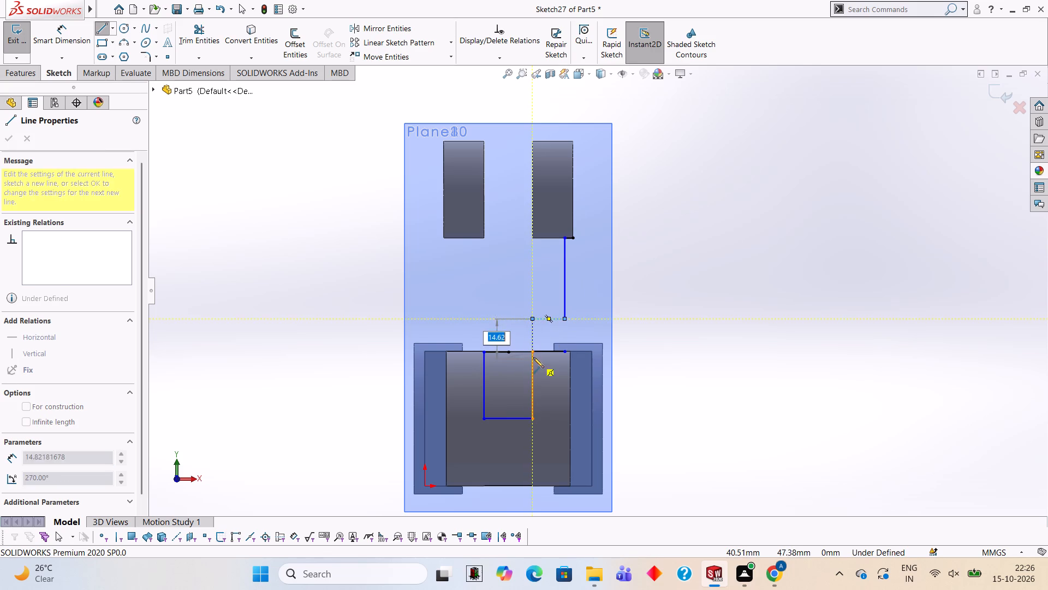
pyautogui.click(533, 351)
pyautogui.press('Escape')
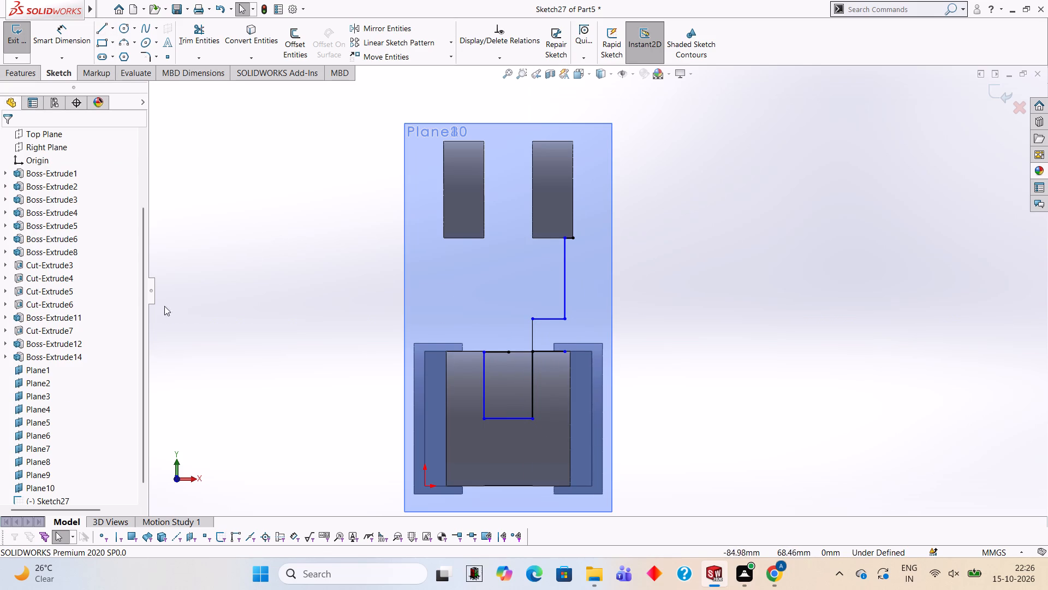
# Sketch the matching left-hand outline from the upper boss's outer lower corner: 3 mm inward, 30 mm down, 12 mm inward, down to the eye's top edge.
pyautogui.click(99, 25)
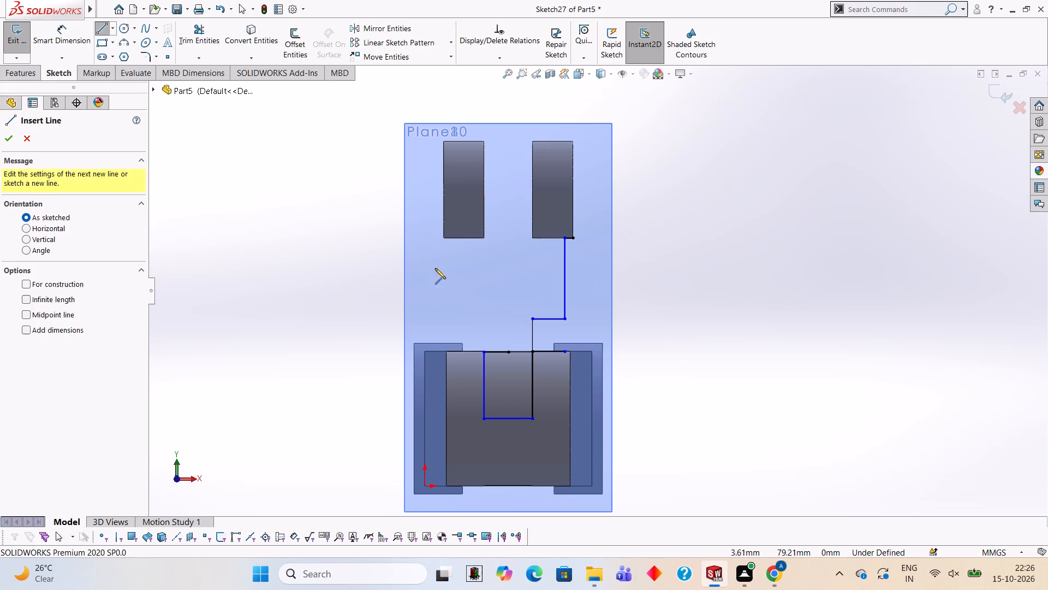
pyautogui.click(444, 237)
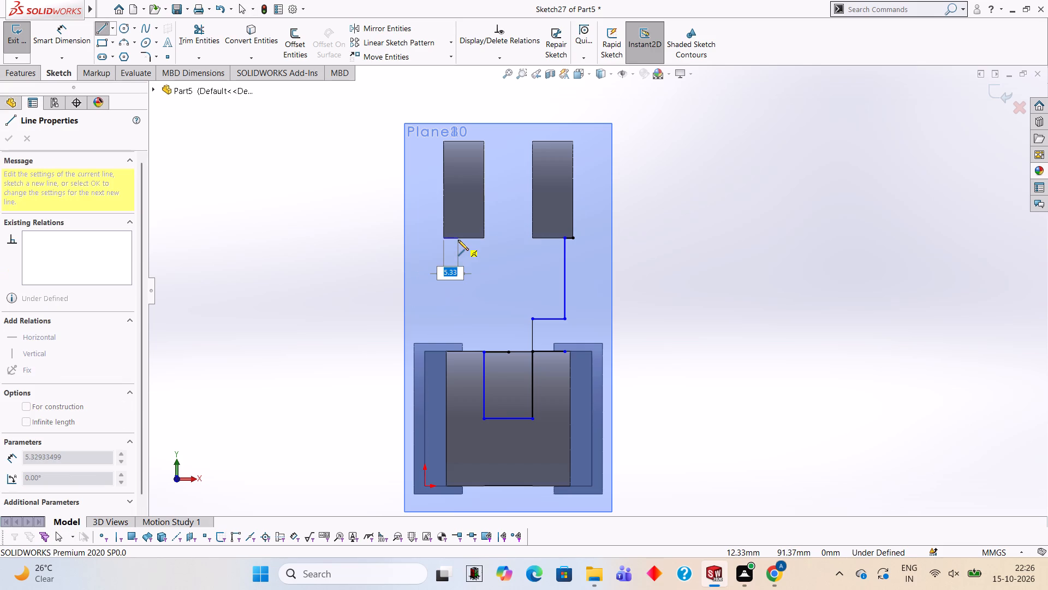
pyautogui.press('3')
pyautogui.press('Return')
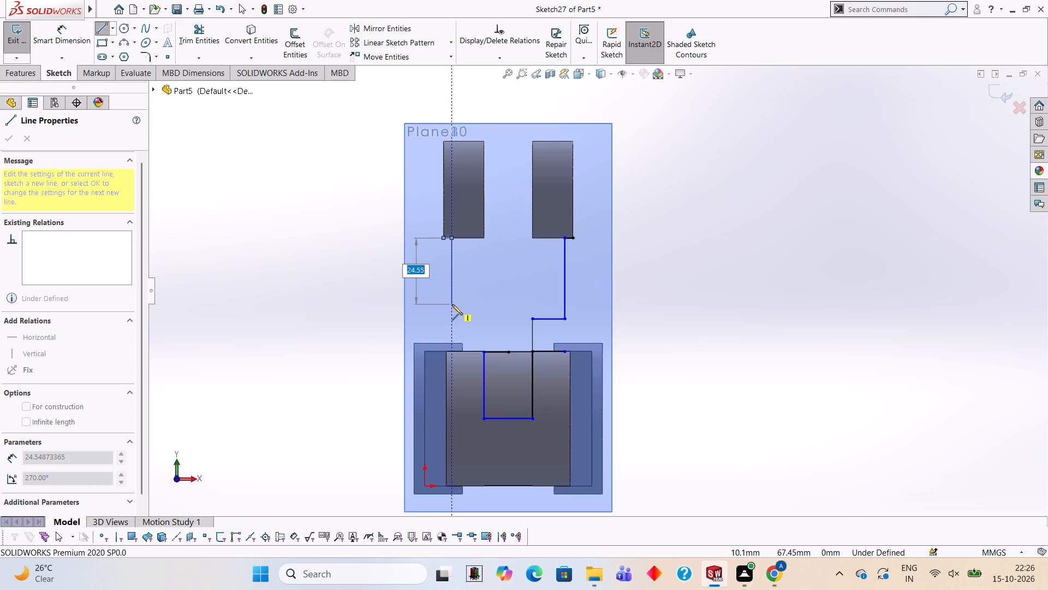
pyautogui.write('30')
pyautogui.press('Return')
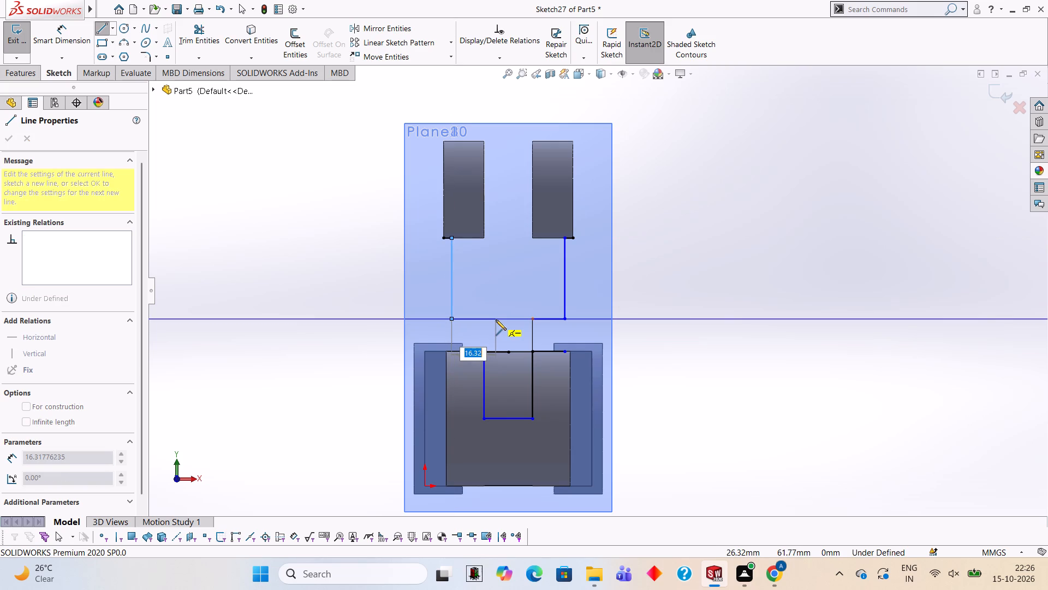
pyautogui.write('12')
pyautogui.press('Return')
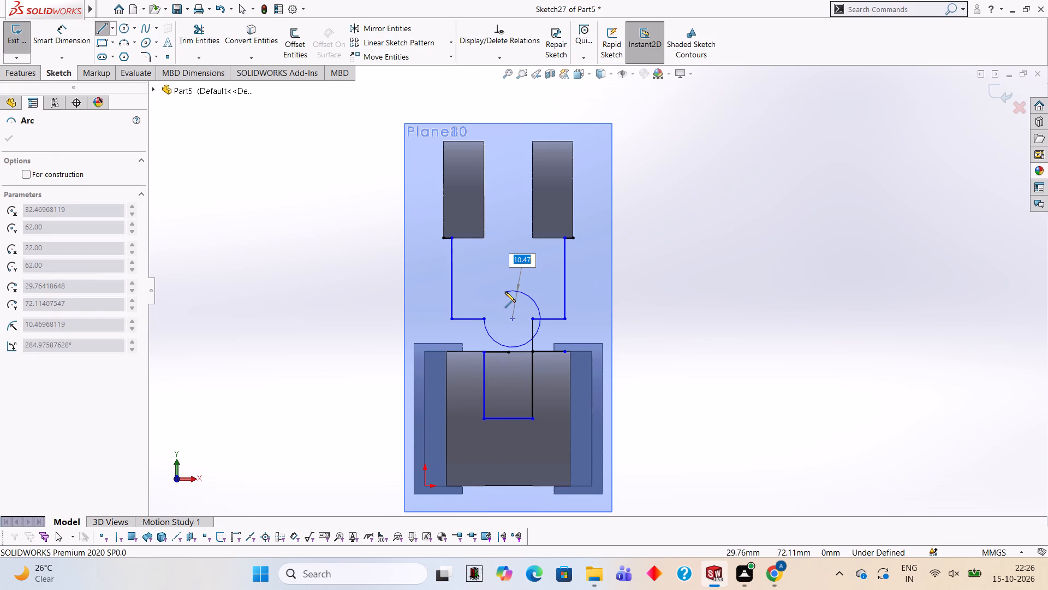
pyautogui.press('Escape')
pyautogui.click(101, 34)
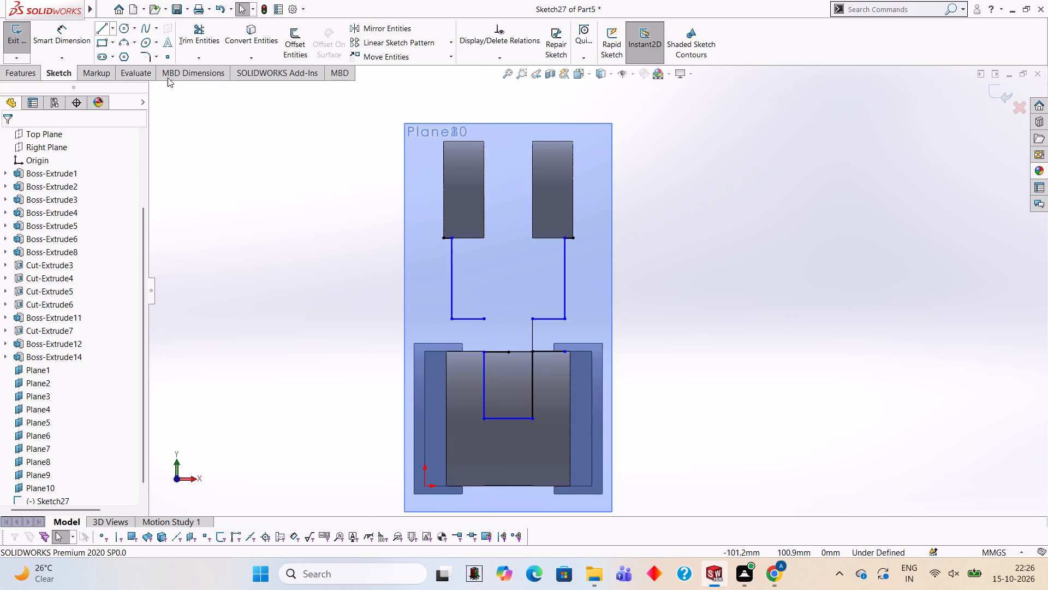
pyautogui.click(485, 317)
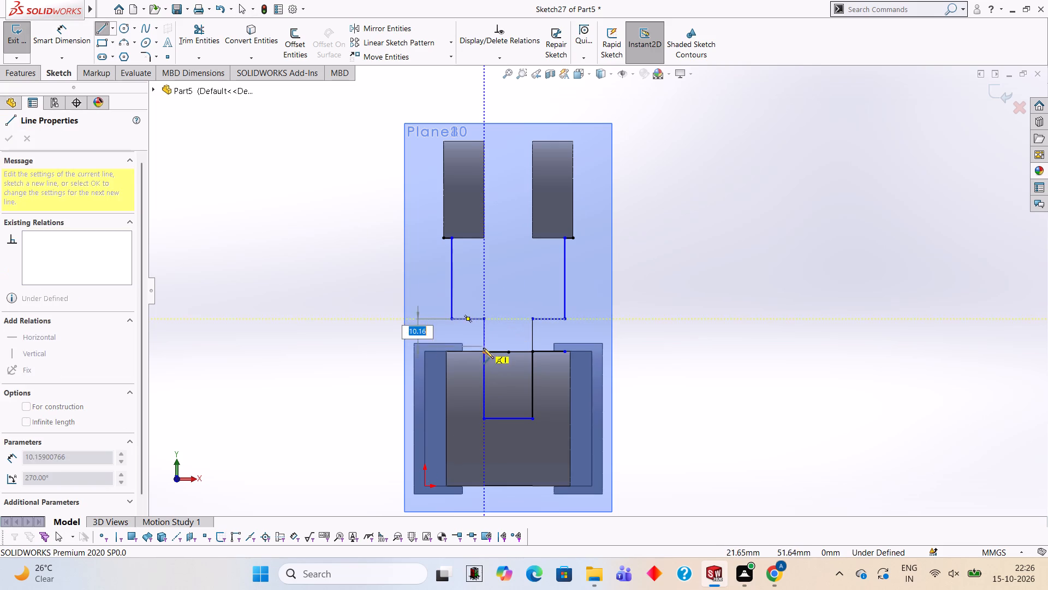
pyautogui.click(483, 350)
pyautogui.press('Escape')
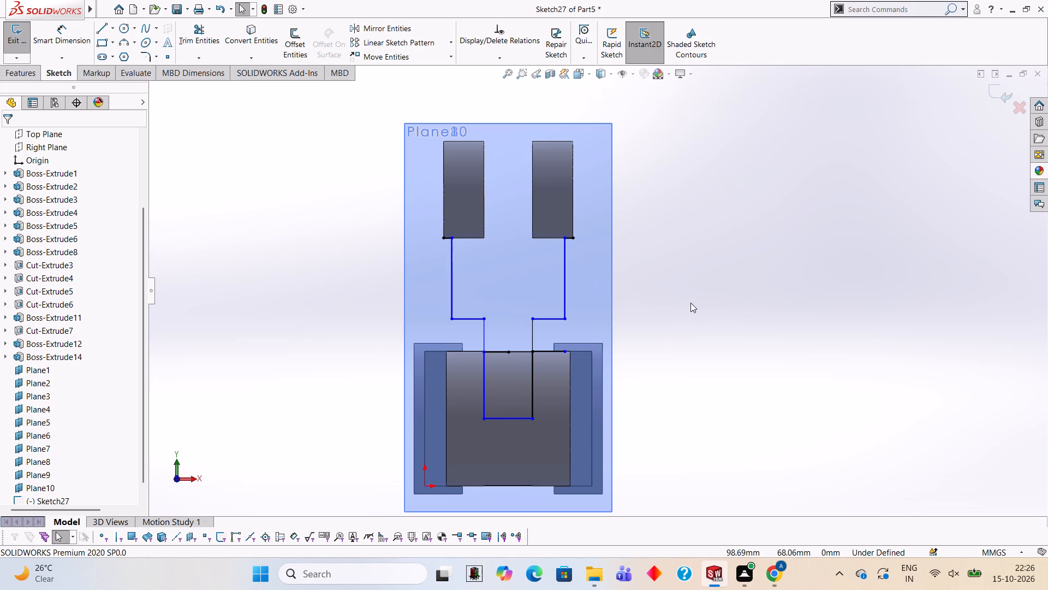
# Join the inner ends of the two 12 mm horizontal step lines with an 18 mm horizontal line.
pyautogui.click(100, 33)
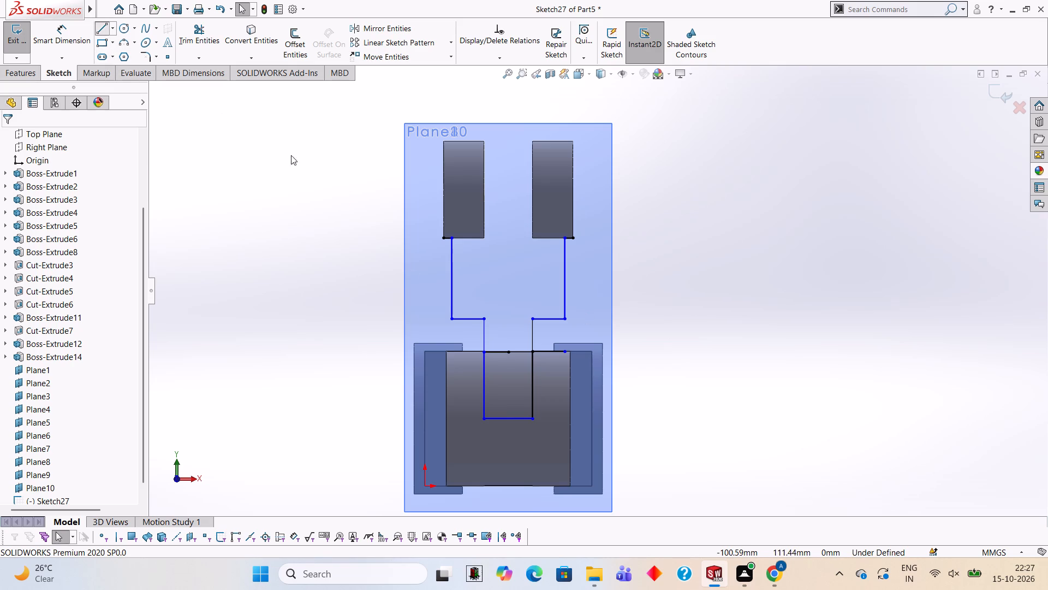
pyautogui.click(483, 317)
pyautogui.click(533, 318)
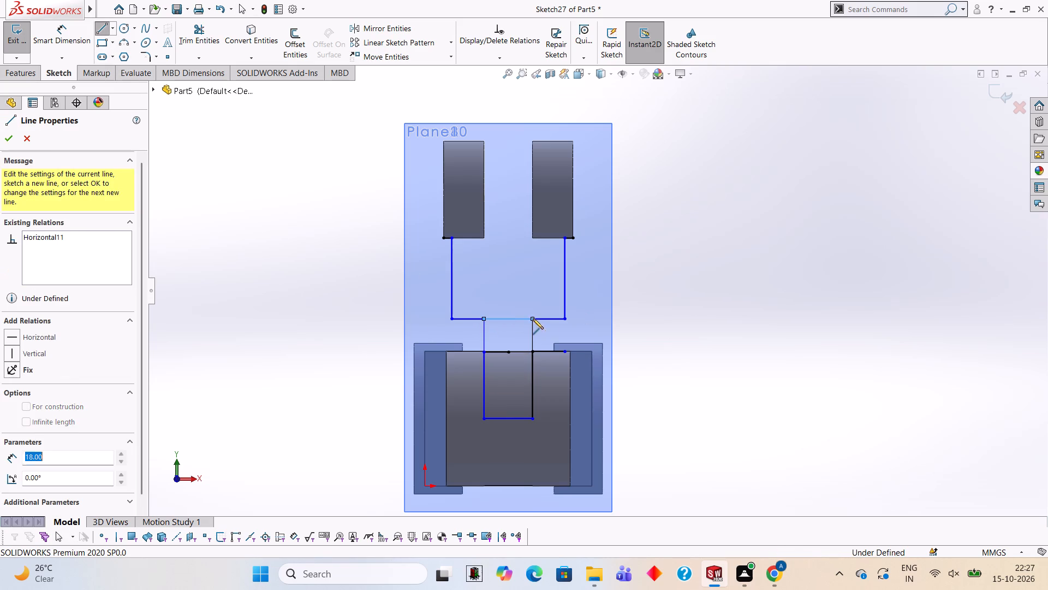
pyautogui.press('Escape')
pyautogui.press('Escape')
pyautogui.press('Escape')
# Examine the stepped profile from the side and front against the upper bosses and the eye.
pyautogui.moveTo(655, 333); pyautogui.dragTo(709, 302, button='middle')
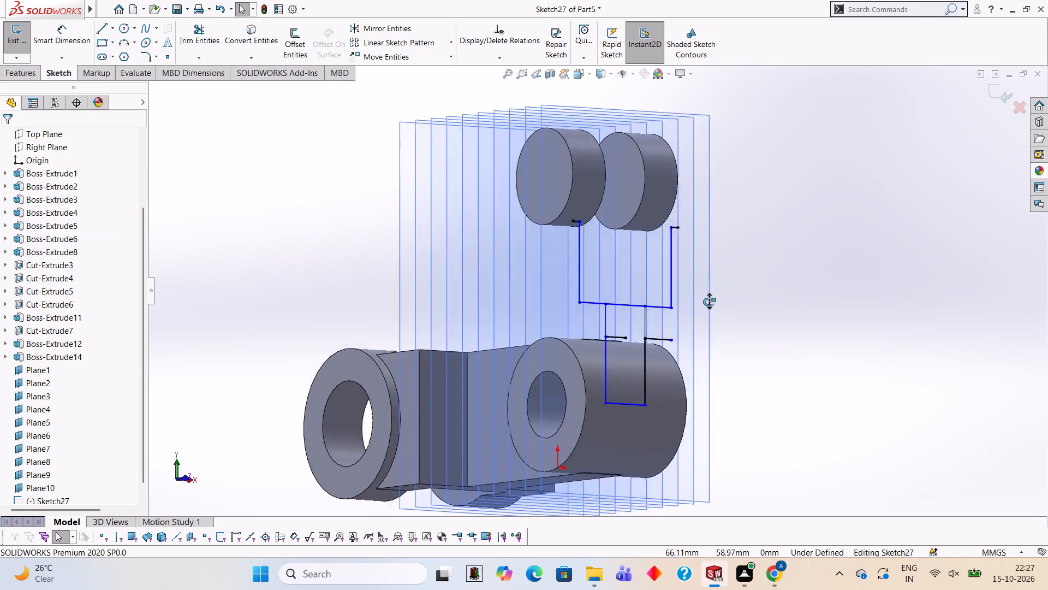
pyautogui.moveTo(709, 302); pyautogui.dragTo(758, 324, button='middle')
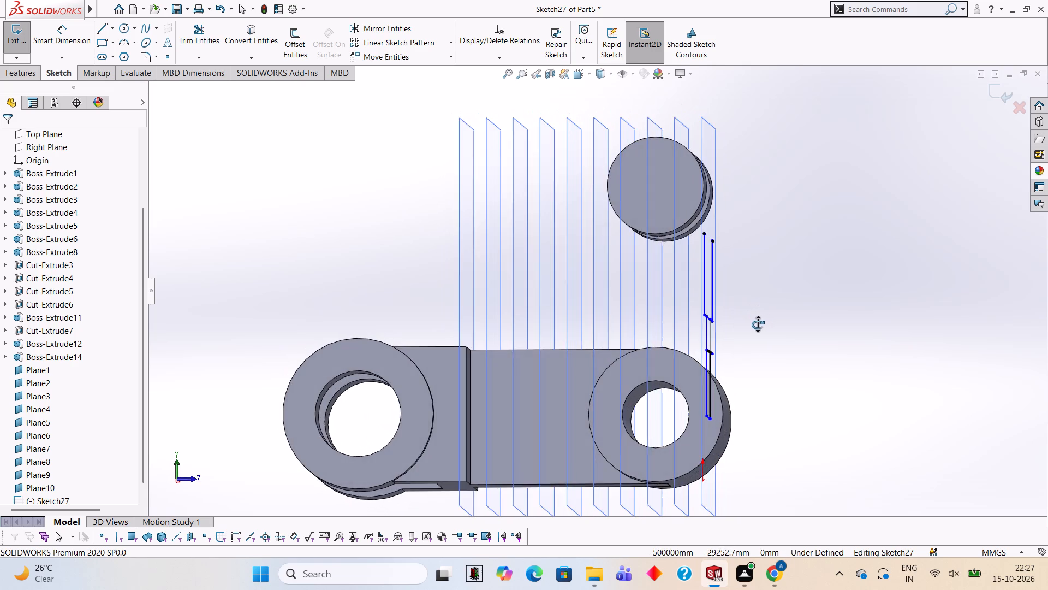
pyautogui.moveTo(758, 324); pyautogui.dragTo(642, 331, button='middle')
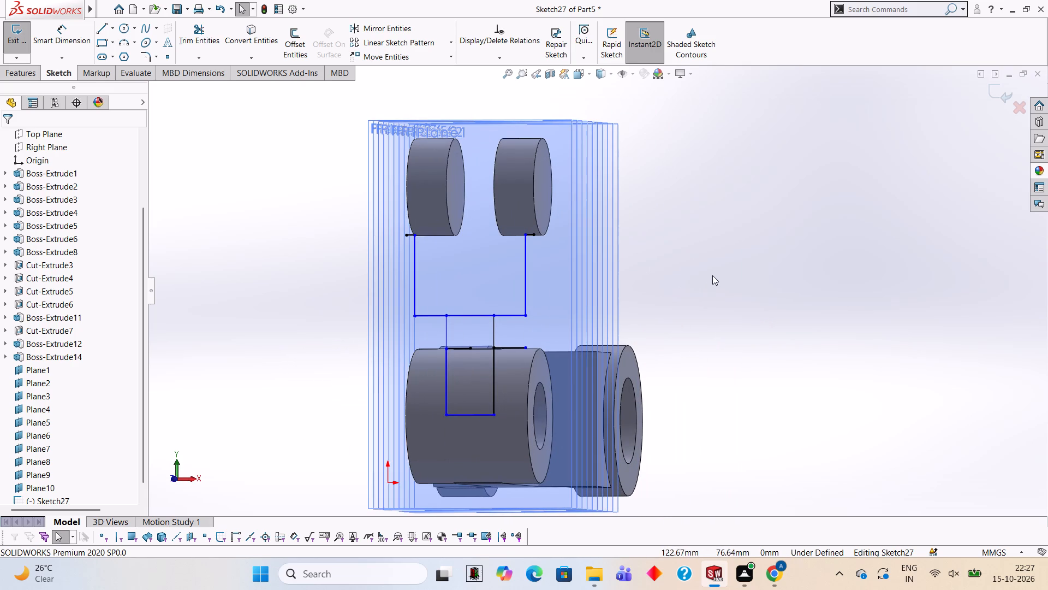
pyautogui.moveTo(629, 255); pyautogui.dragTo(645, 262, button='middle')
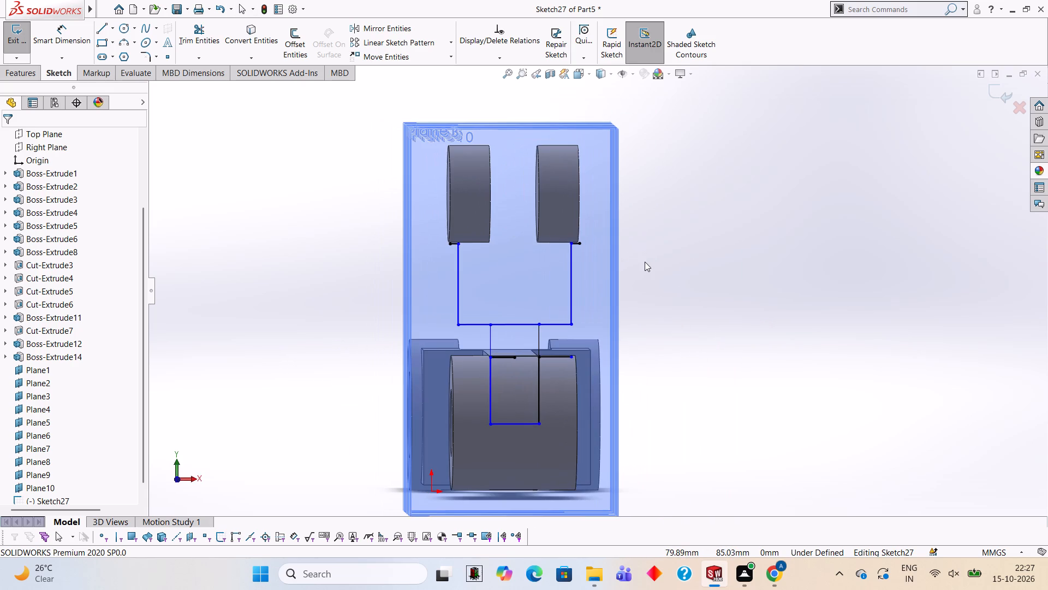
pyautogui.scroll(-2, 563, 238)
pyautogui.moveTo(523, 309); pyautogui.dragTo(519, 302, button='middle')
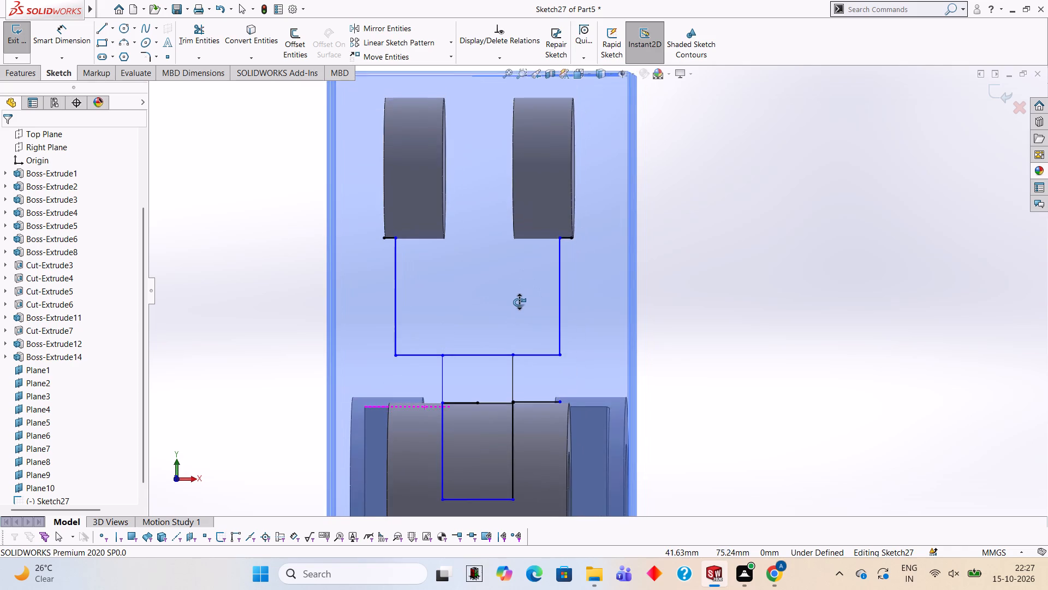
pyautogui.moveTo(519, 302); pyautogui.dragTo(519, 310, button='middle')
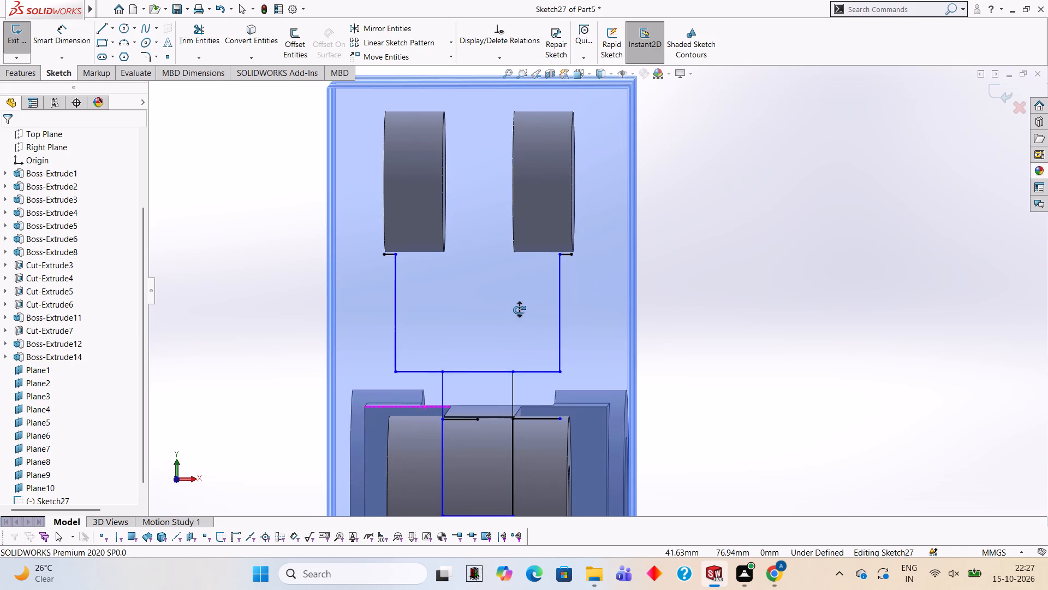
pyautogui.moveTo(519, 310); pyautogui.dragTo(520, 302, button='middle')
pyautogui.scroll(2, 493, 273)
pyautogui.scroll(-3, 501, 269)
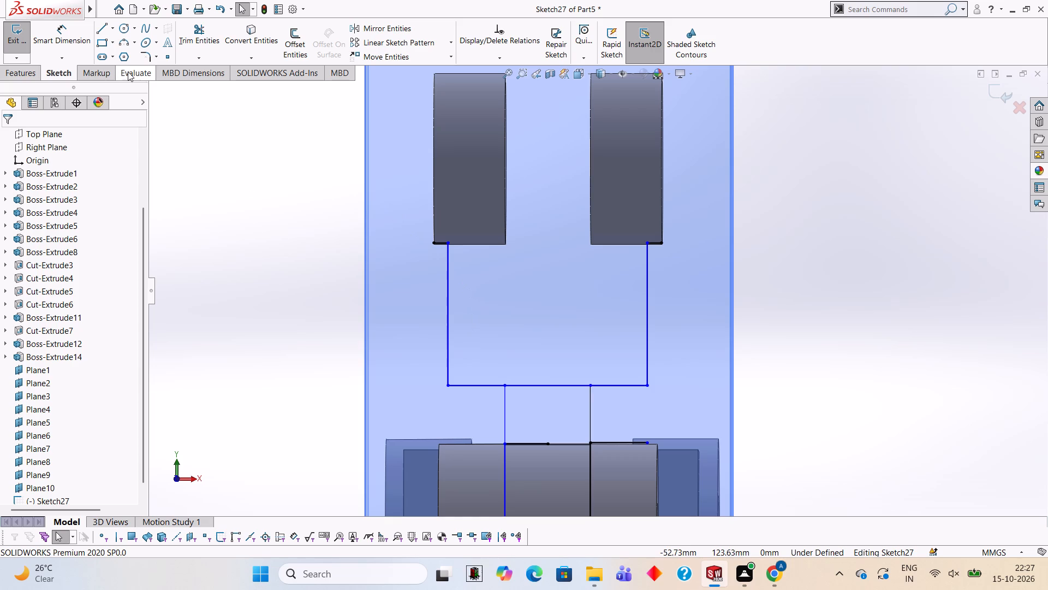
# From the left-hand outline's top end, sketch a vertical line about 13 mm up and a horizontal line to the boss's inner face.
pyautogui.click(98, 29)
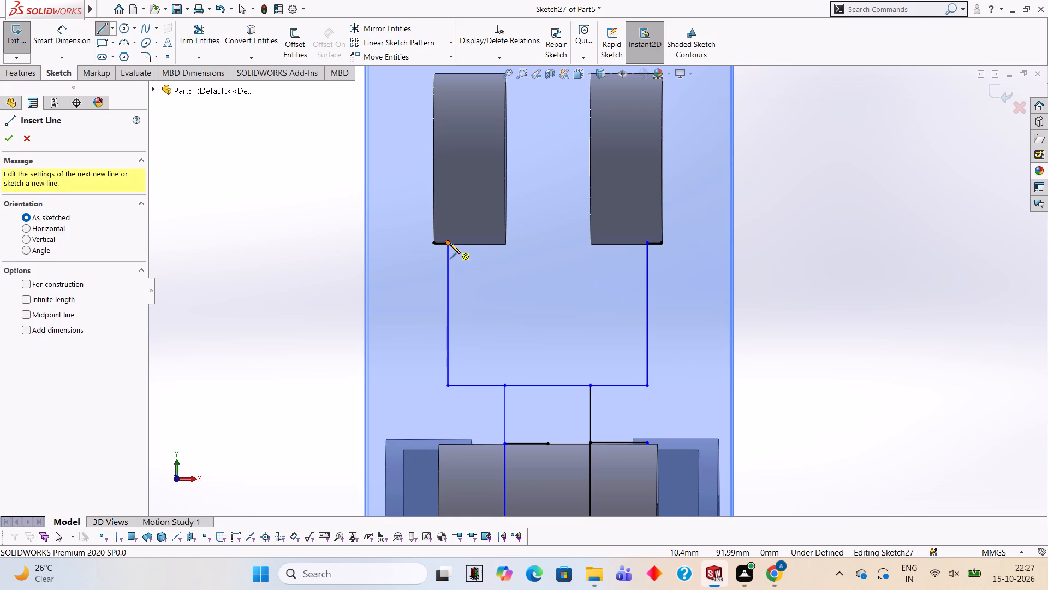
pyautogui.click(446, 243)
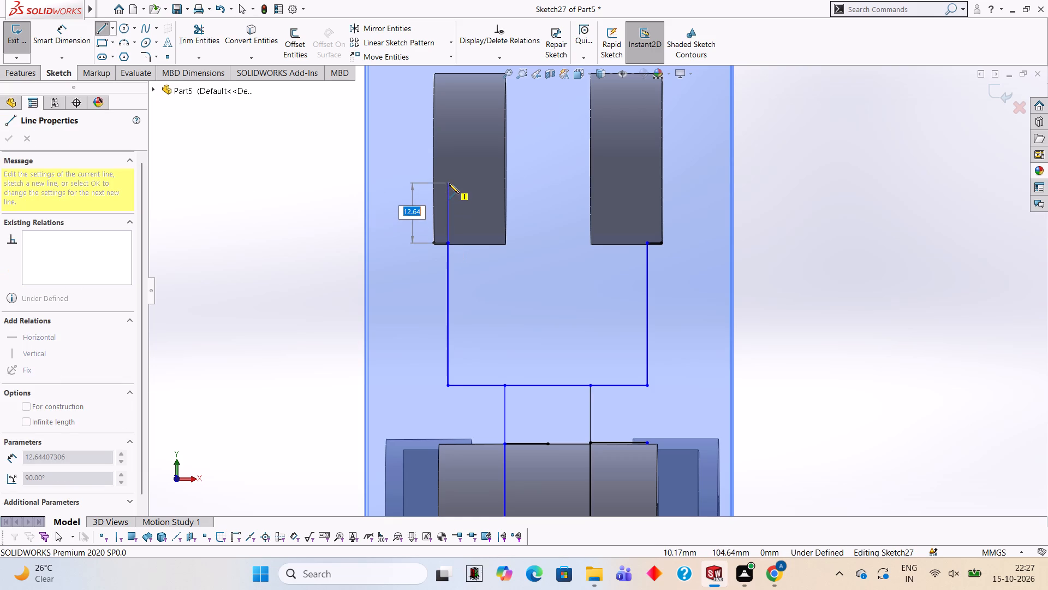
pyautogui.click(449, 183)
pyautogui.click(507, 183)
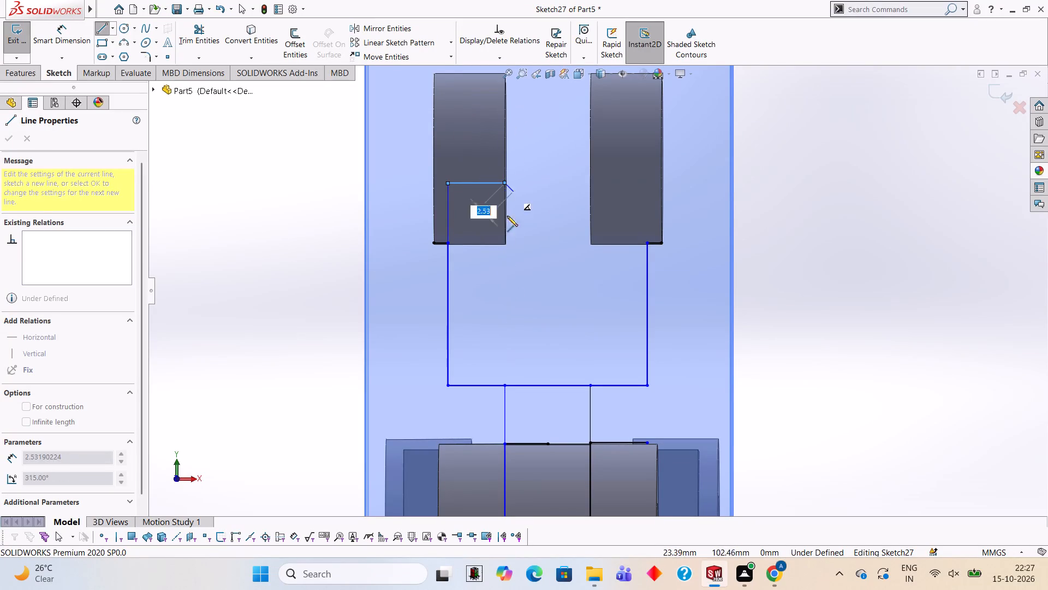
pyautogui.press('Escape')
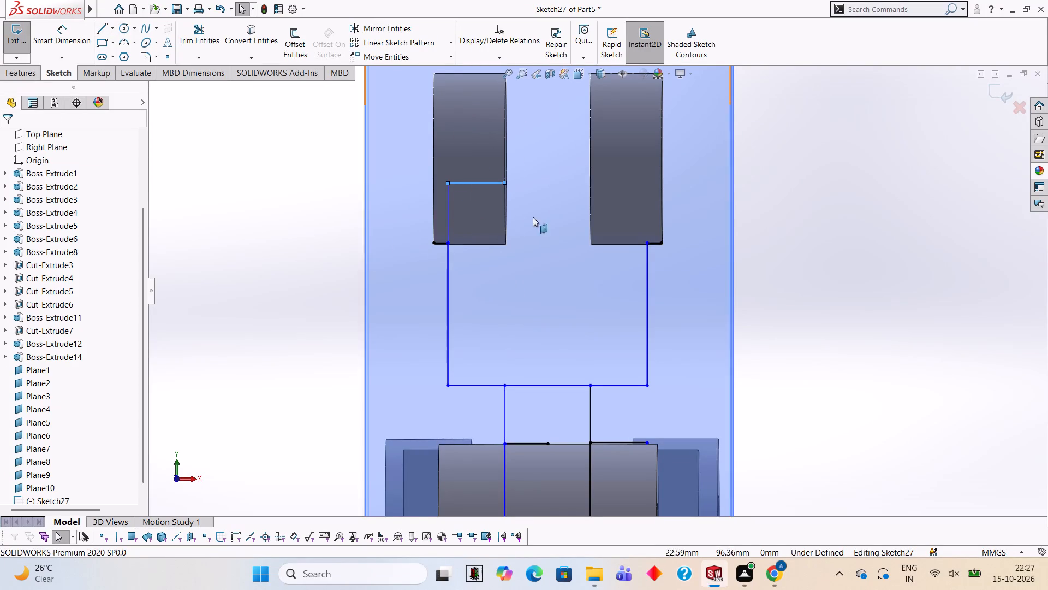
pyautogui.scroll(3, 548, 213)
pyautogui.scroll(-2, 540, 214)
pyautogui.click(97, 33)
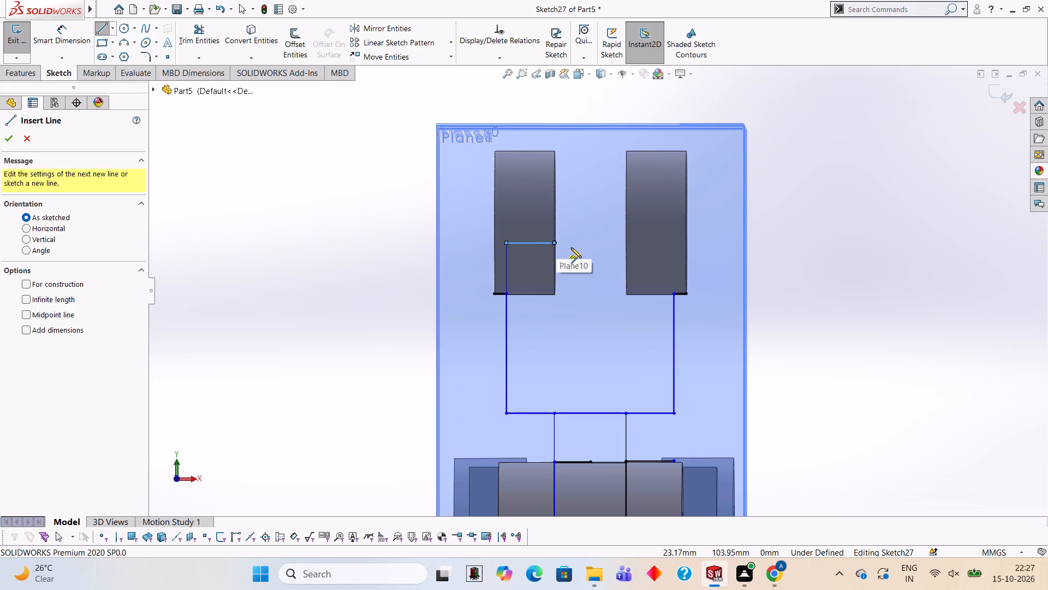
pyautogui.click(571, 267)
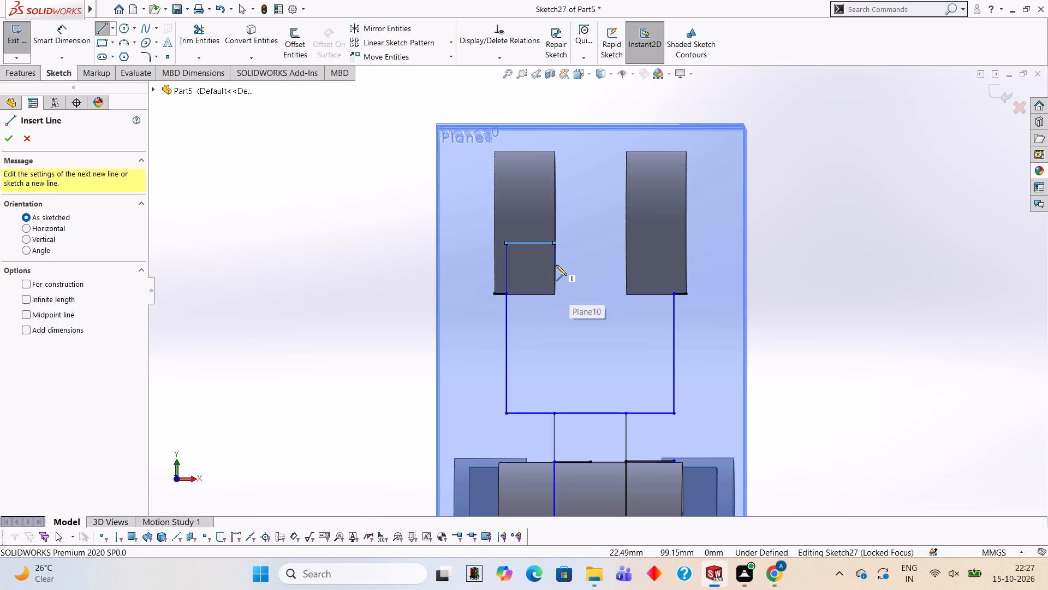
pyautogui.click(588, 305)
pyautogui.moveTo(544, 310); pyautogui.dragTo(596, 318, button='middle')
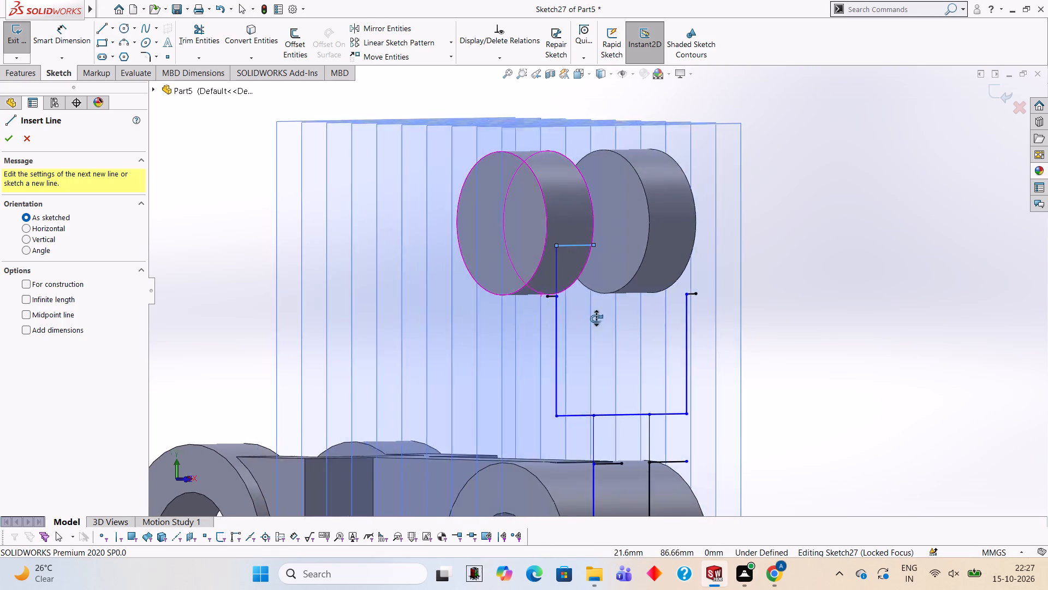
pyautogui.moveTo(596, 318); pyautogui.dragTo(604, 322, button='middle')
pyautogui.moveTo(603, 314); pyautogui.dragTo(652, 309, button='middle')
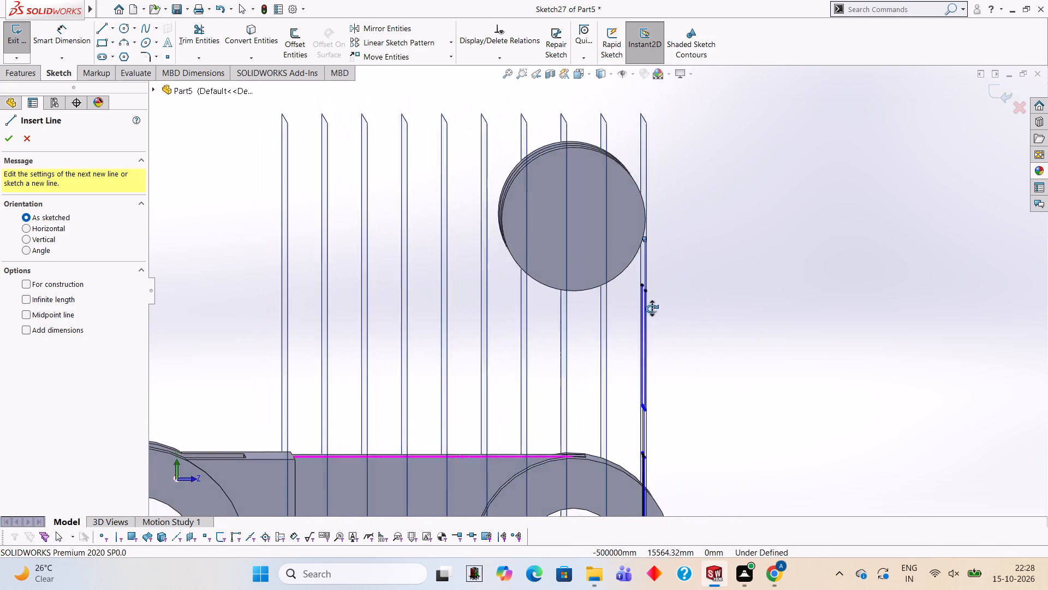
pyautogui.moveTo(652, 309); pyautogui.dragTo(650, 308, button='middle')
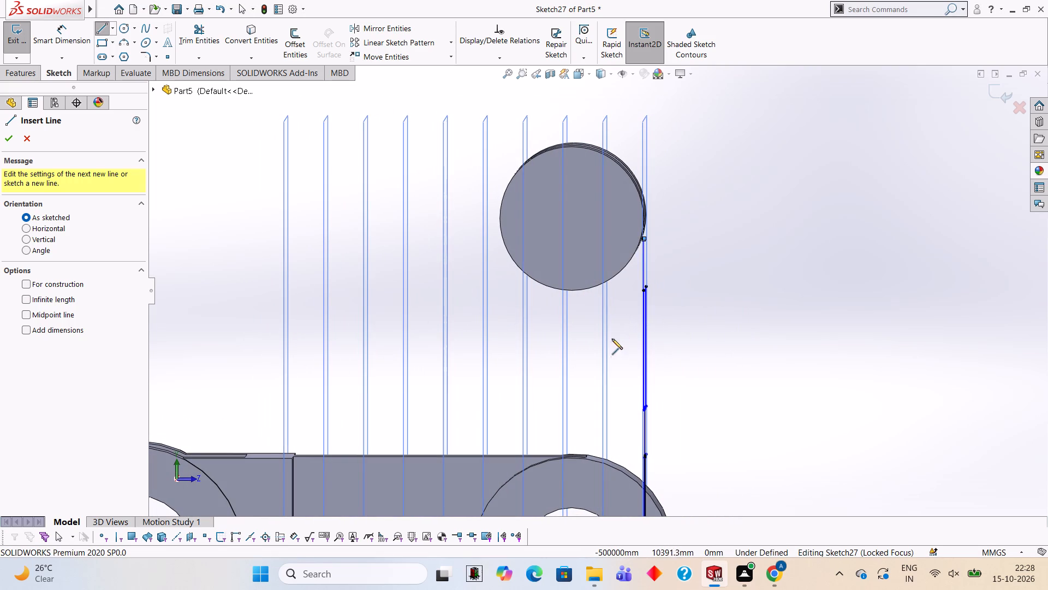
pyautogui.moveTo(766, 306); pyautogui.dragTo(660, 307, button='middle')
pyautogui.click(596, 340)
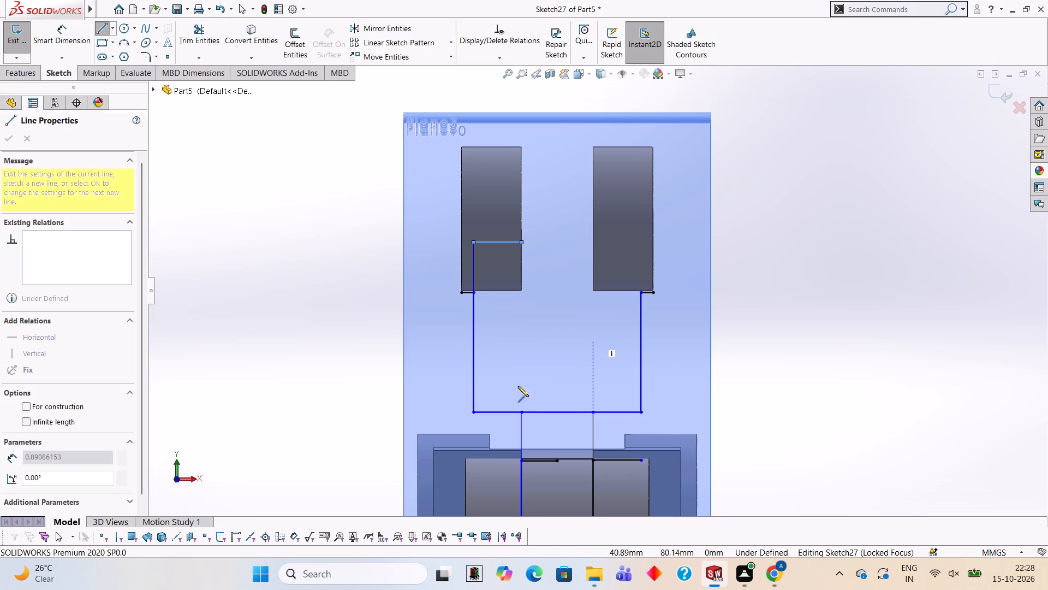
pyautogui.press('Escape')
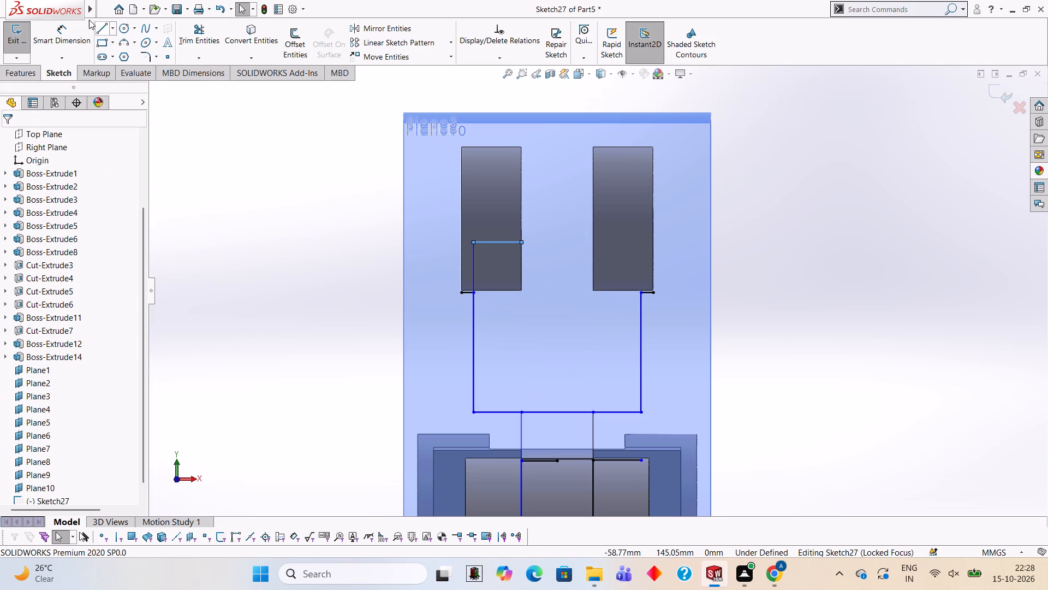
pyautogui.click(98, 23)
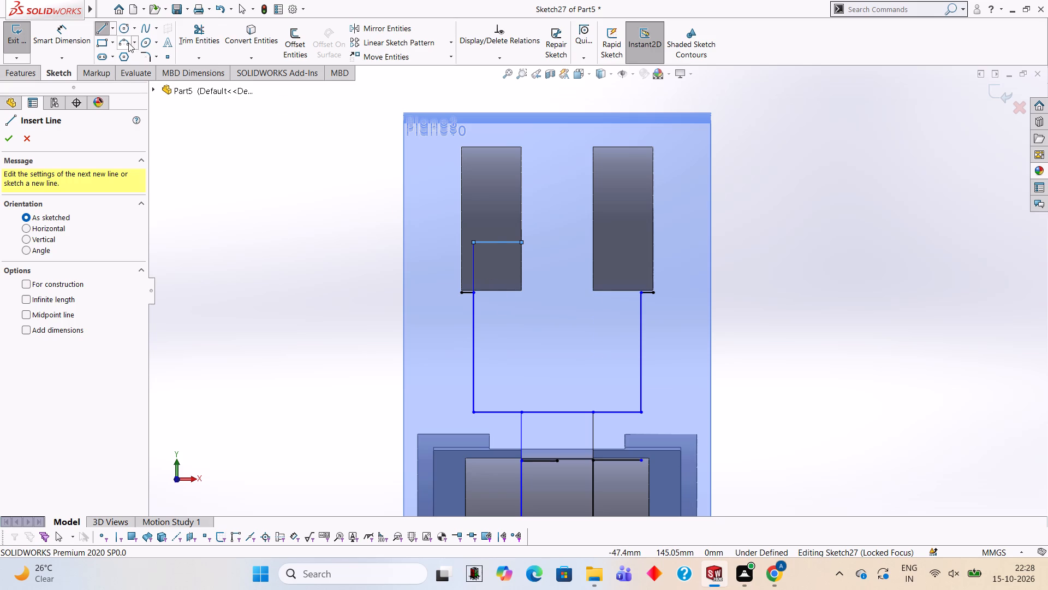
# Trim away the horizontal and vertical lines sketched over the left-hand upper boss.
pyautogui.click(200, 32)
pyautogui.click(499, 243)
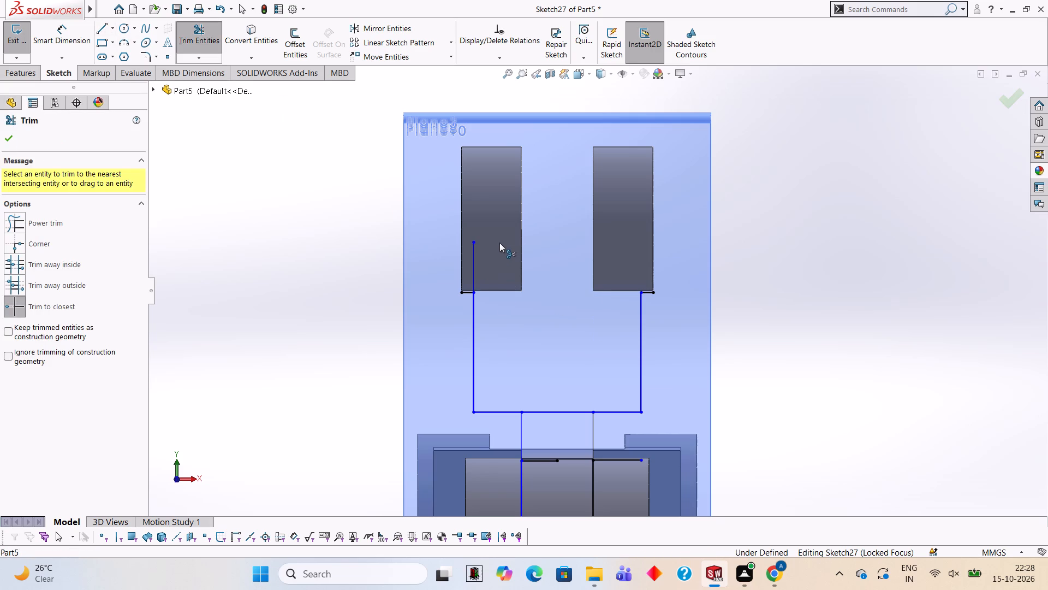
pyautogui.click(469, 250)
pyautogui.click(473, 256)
# Trim away the short 3 mm horizontal lines under the outer corners of both upper bosses.
pyautogui.click(460, 290)
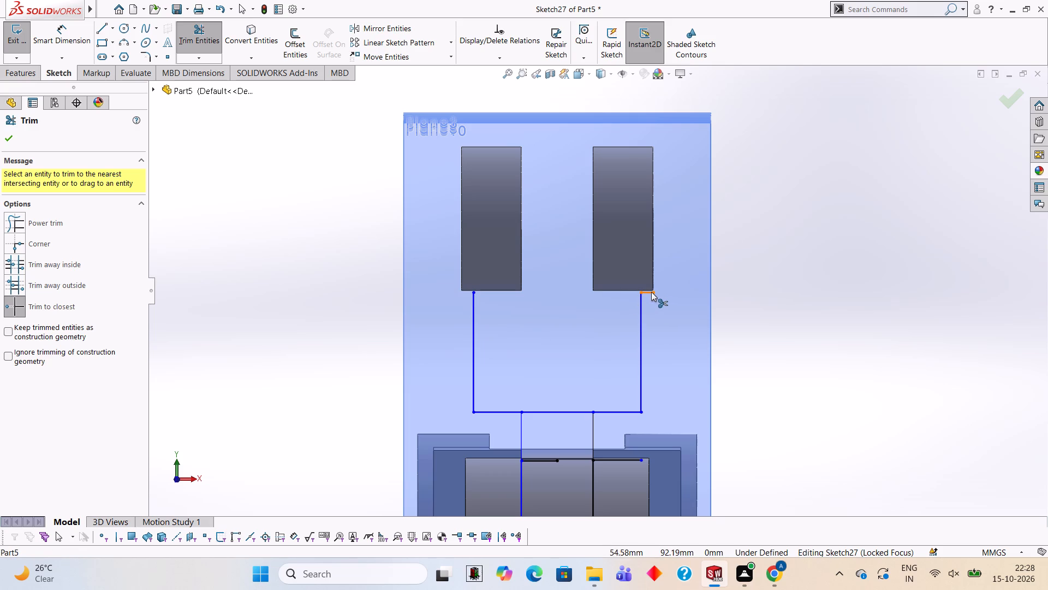
pyautogui.click(651, 292)
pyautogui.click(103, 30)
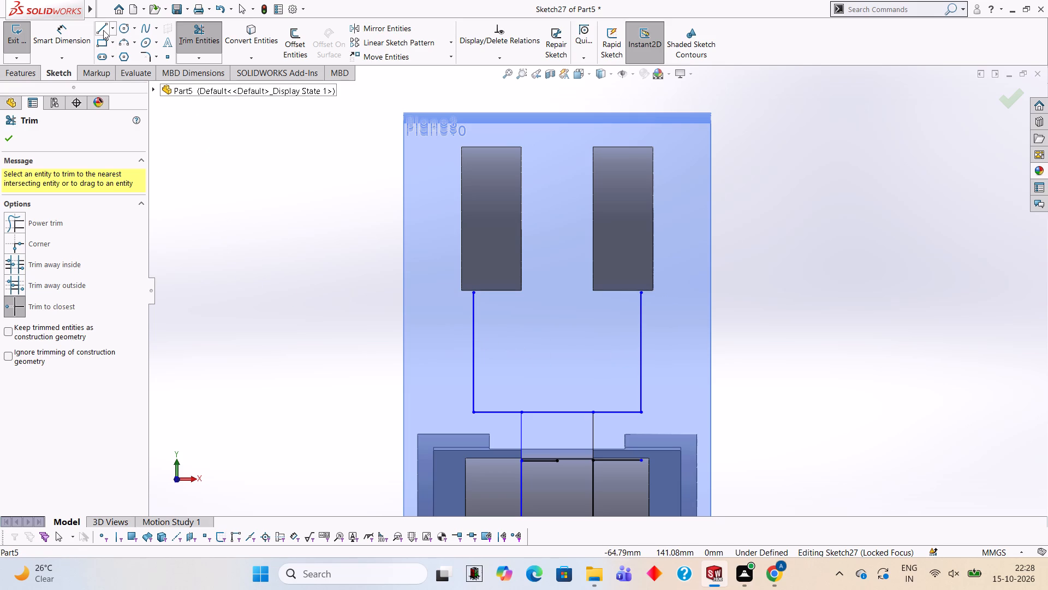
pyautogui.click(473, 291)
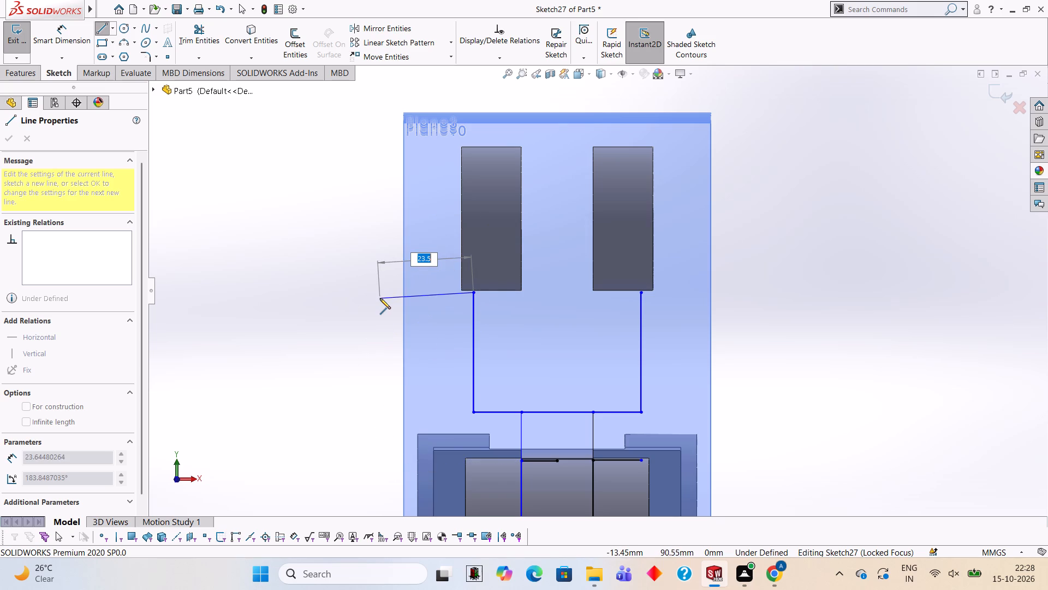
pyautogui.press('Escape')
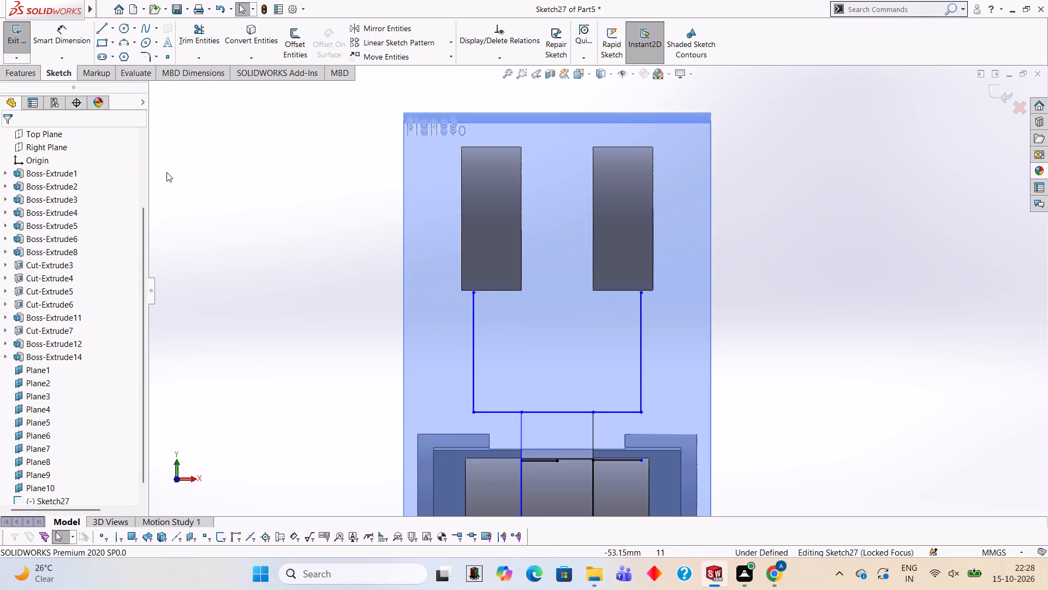
# From the left-hand outline's top end, sketch a vertical line about 15 mm up and a horizontal line to the boss's inner face.
pyautogui.click(105, 29)
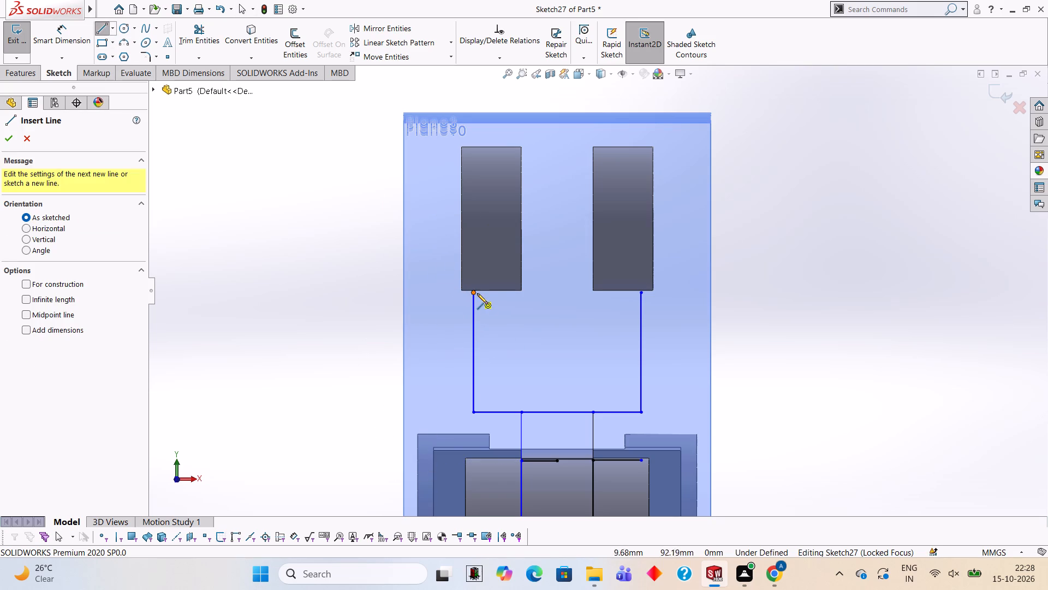
pyautogui.click(474, 293)
pyautogui.click(476, 233)
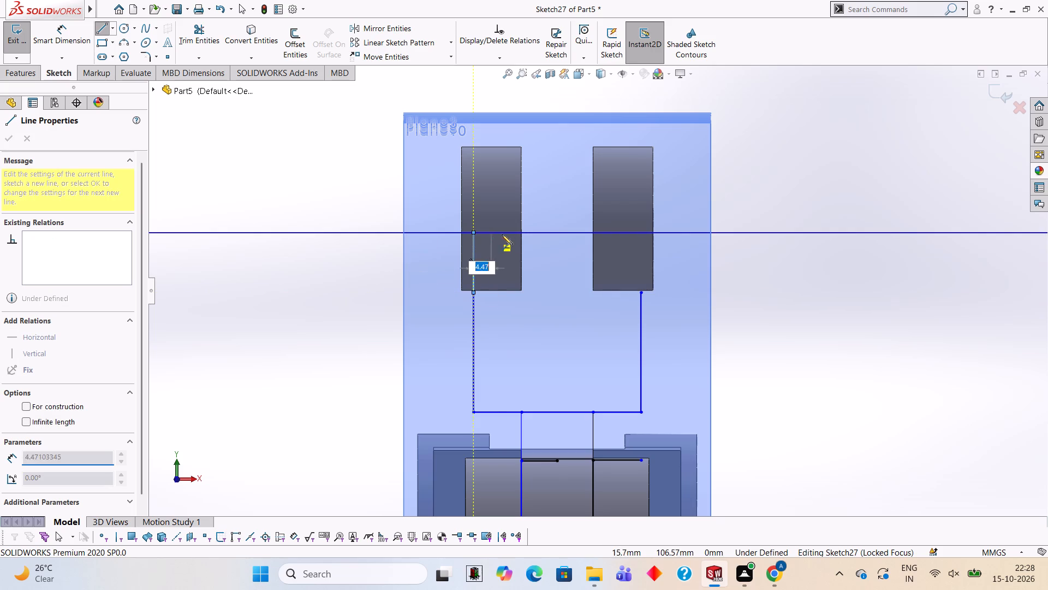
pyautogui.click(521, 235)
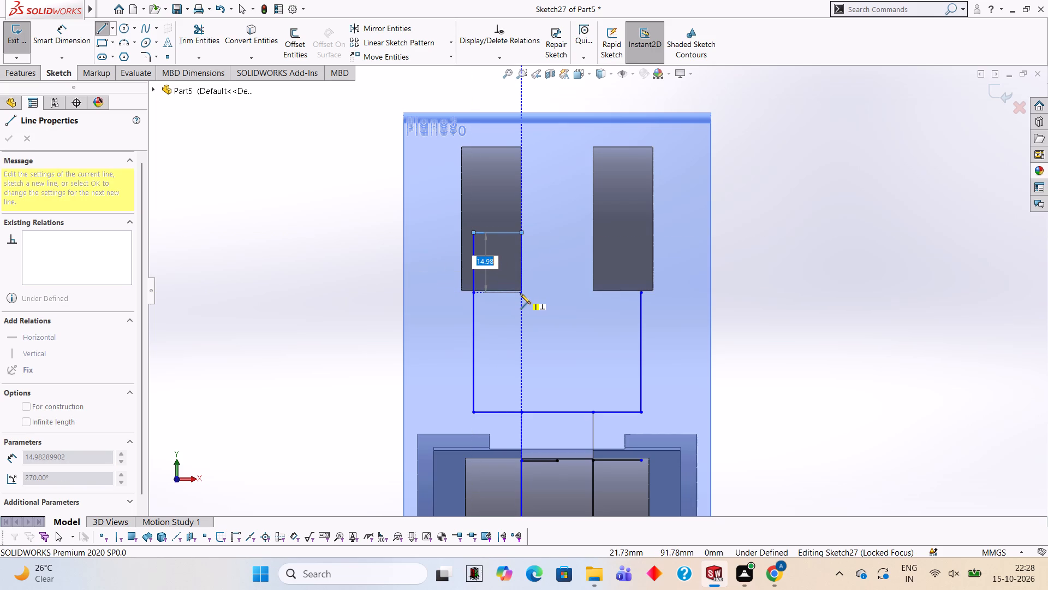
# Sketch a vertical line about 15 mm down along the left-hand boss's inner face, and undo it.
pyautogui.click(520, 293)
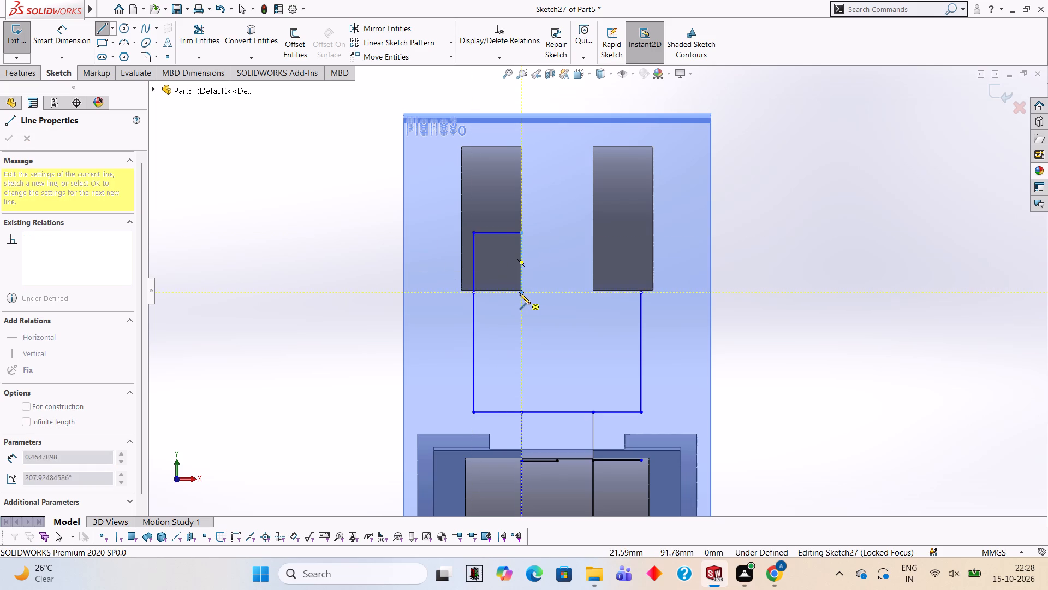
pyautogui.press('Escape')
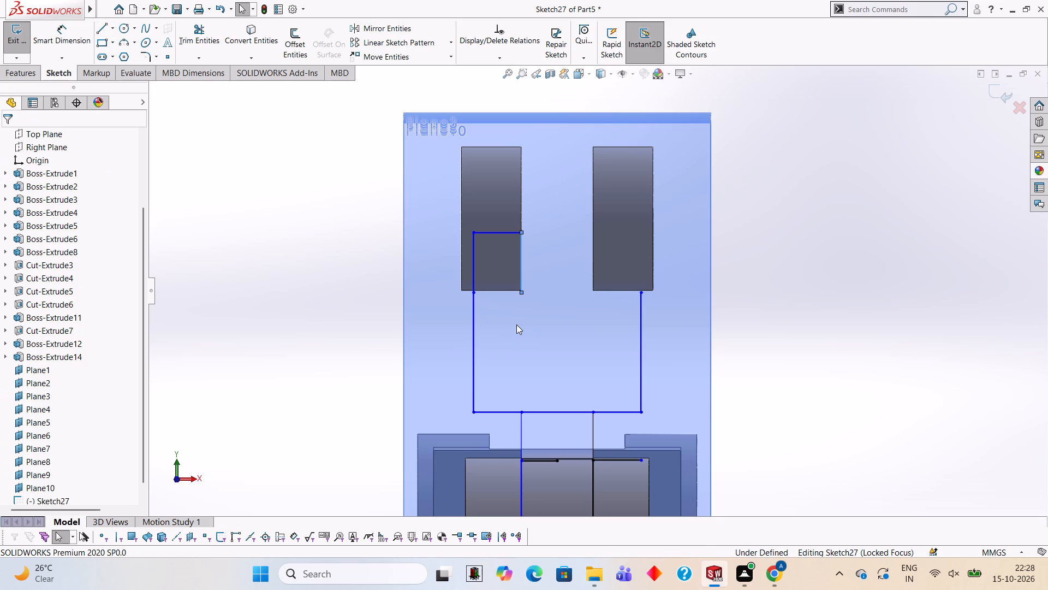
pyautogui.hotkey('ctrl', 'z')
# Close the profile's top with lines 30 mm down, 18 mm across, 30 mm up, across the right-hand boss and about 15 mm down.
pyautogui.click(102, 27)
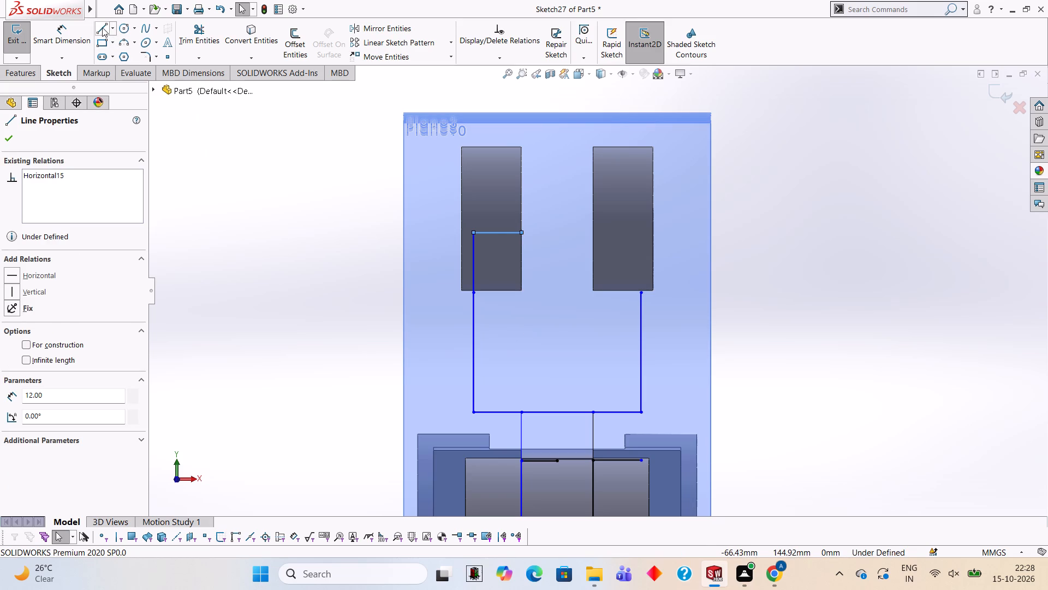
pyautogui.click(522, 231)
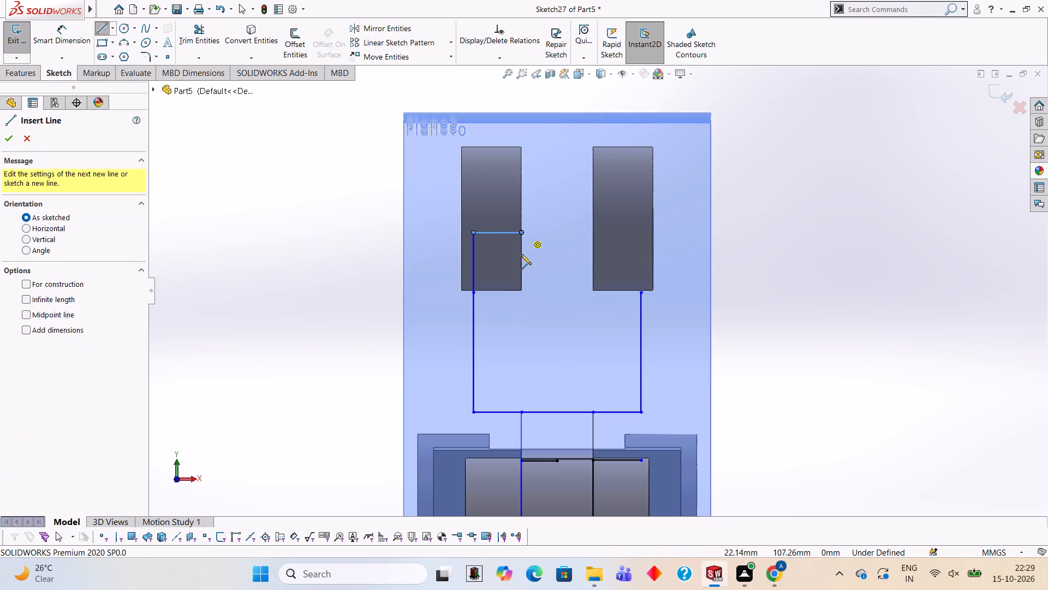
pyautogui.write('30')
pyautogui.press('Return')
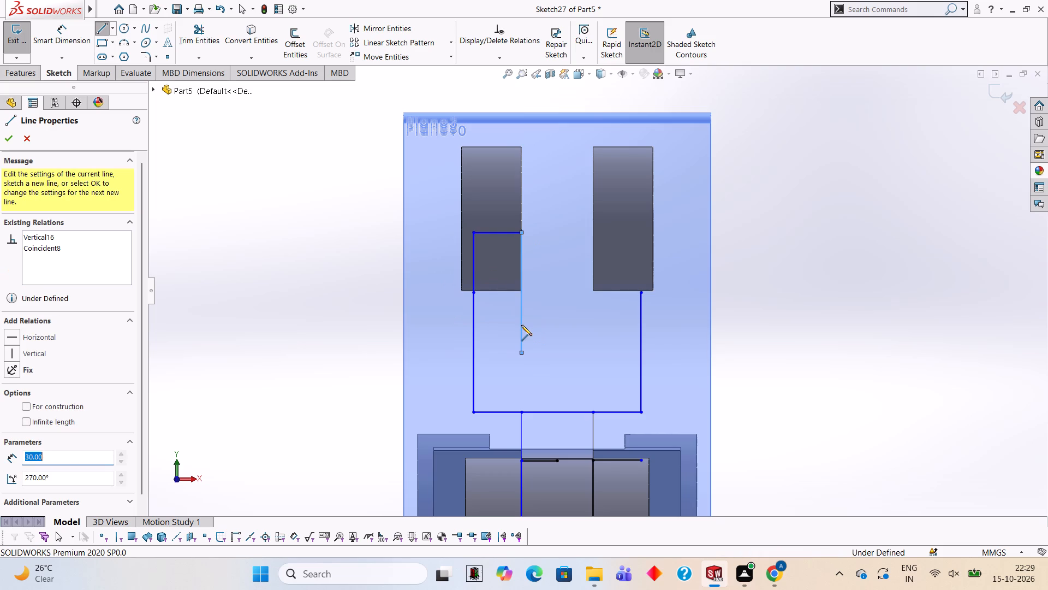
pyautogui.click(596, 352)
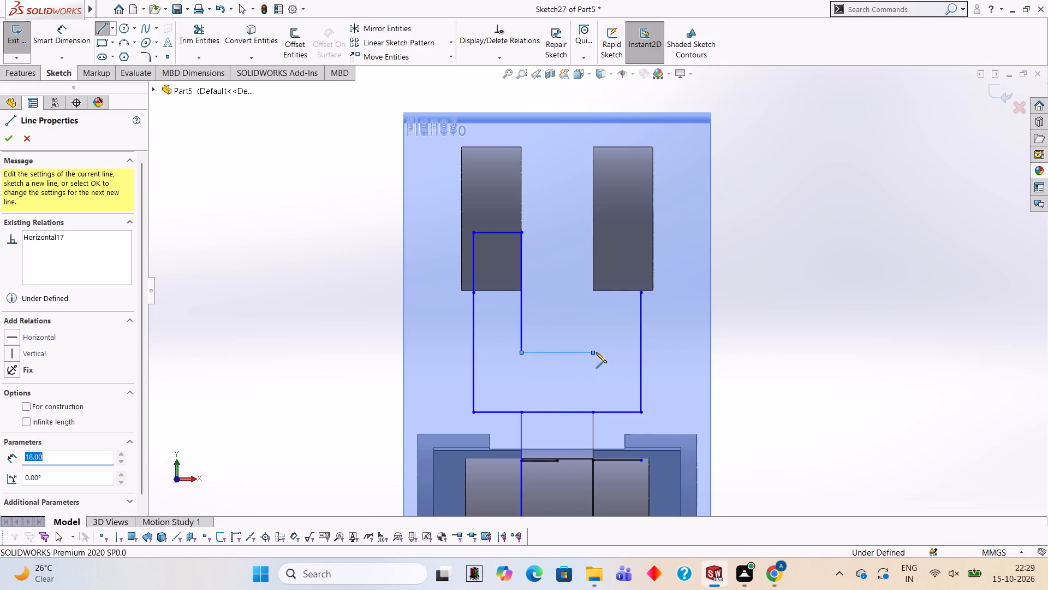
pyautogui.click(594, 235)
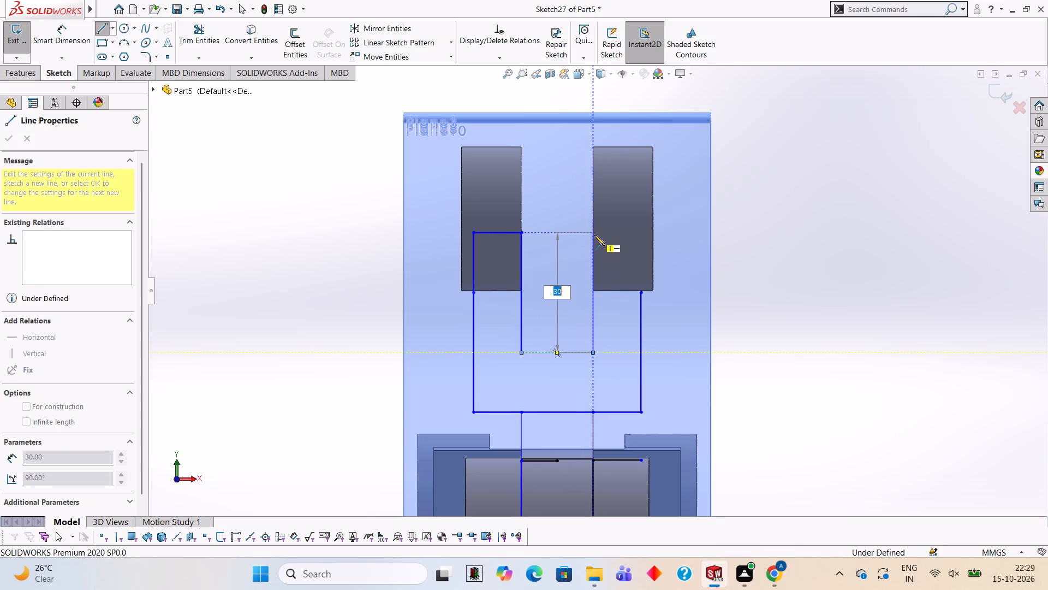
pyautogui.click(644, 234)
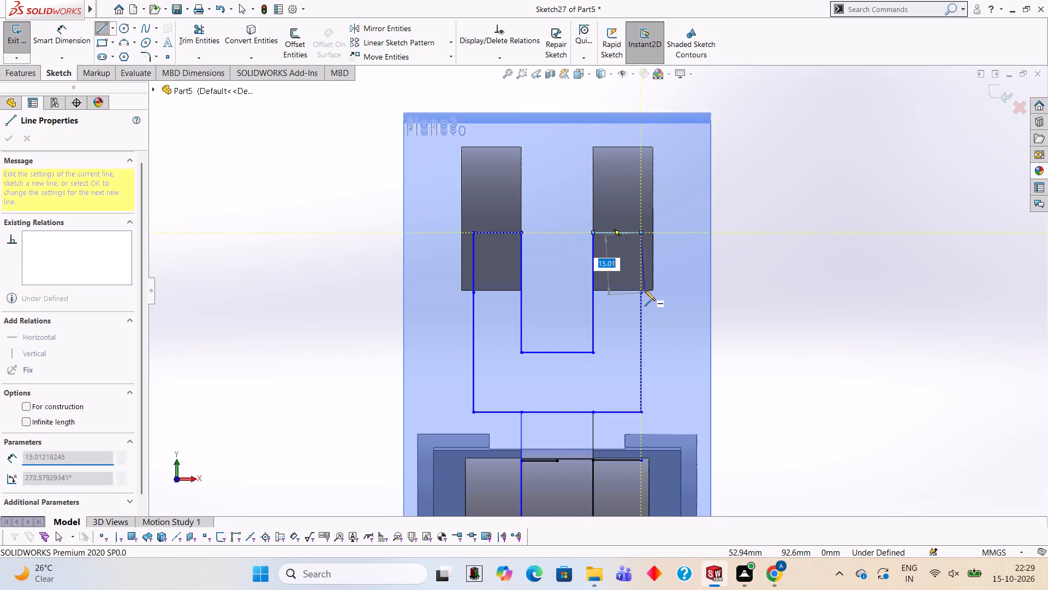
pyautogui.click(641, 291)
pyautogui.press('Escape')
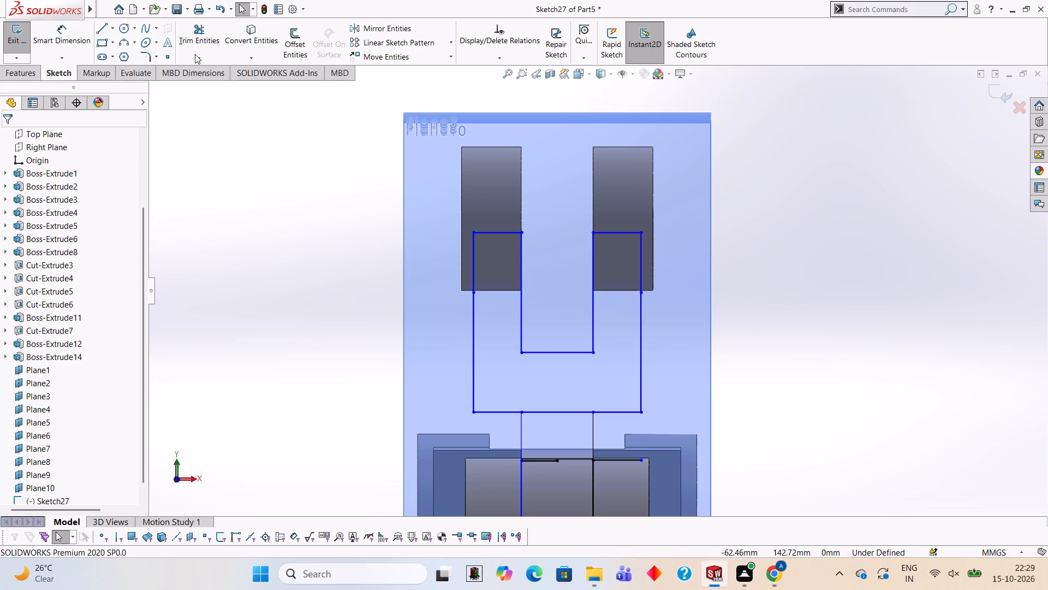
# Trim away the horizontal segment between the two neck lines at the bottom of the forked outline.
pyautogui.click(202, 41)
pyautogui.click(548, 413)
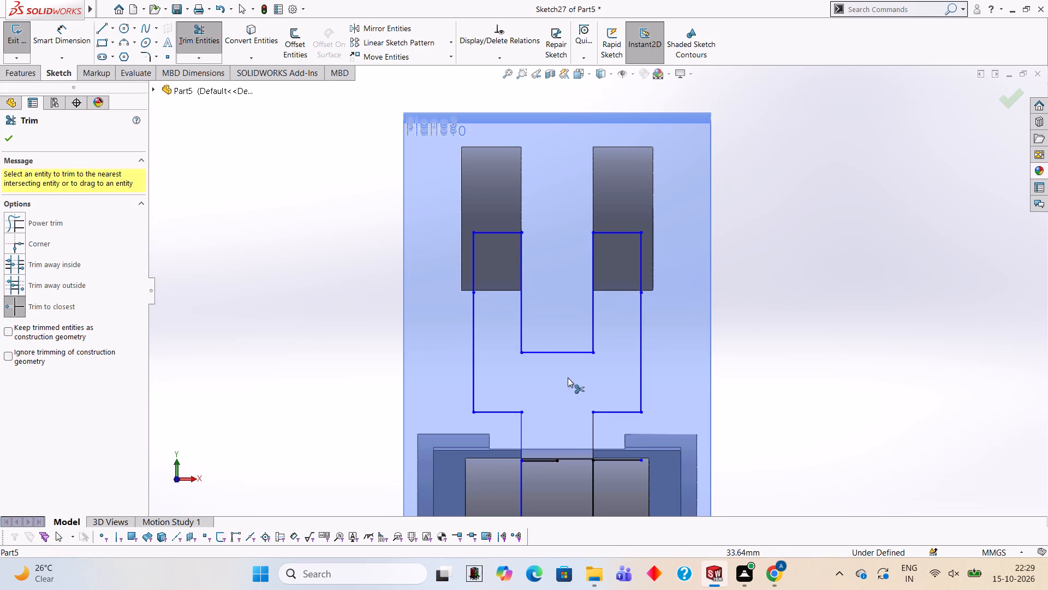
# Extrude the closed forked profile region 36 mm blind in the reversed direction, through the paired upper bosses, with merged result.
pyautogui.moveTo(571, 377); pyautogui.dragTo(631, 382, button='middle')
pyautogui.click(17, 73)
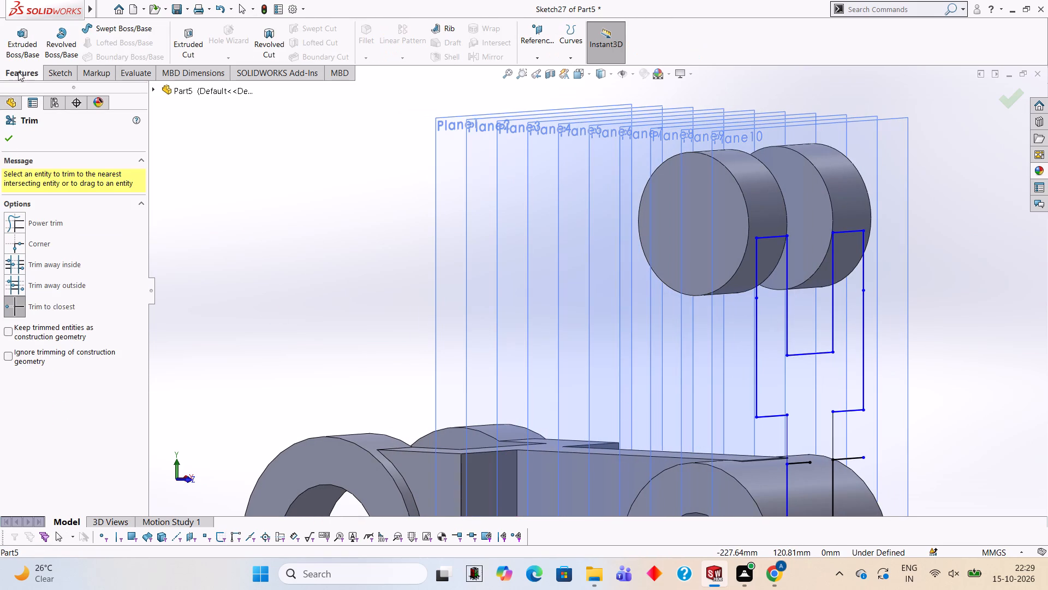
pyautogui.click(26, 39)
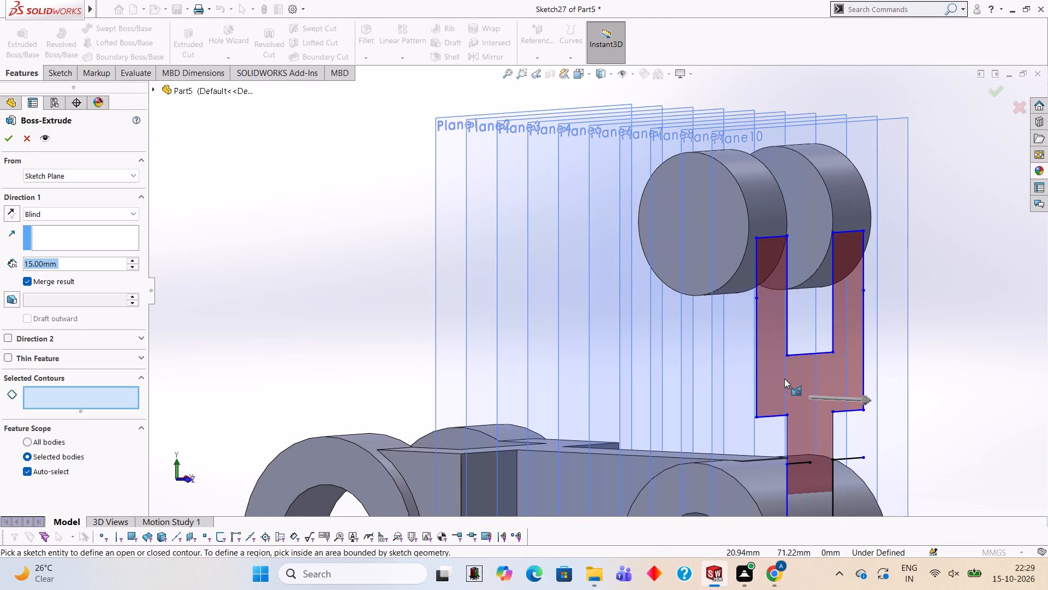
pyautogui.click(11, 214)
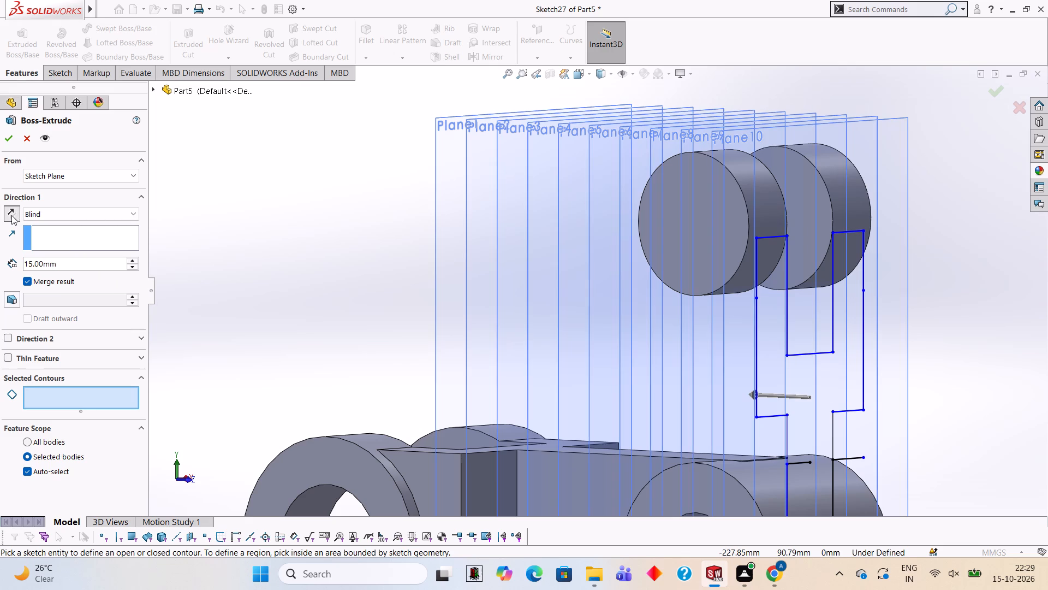
pyautogui.click(799, 377)
pyautogui.moveTo(807, 377); pyautogui.dragTo(891, 353, button='middle')
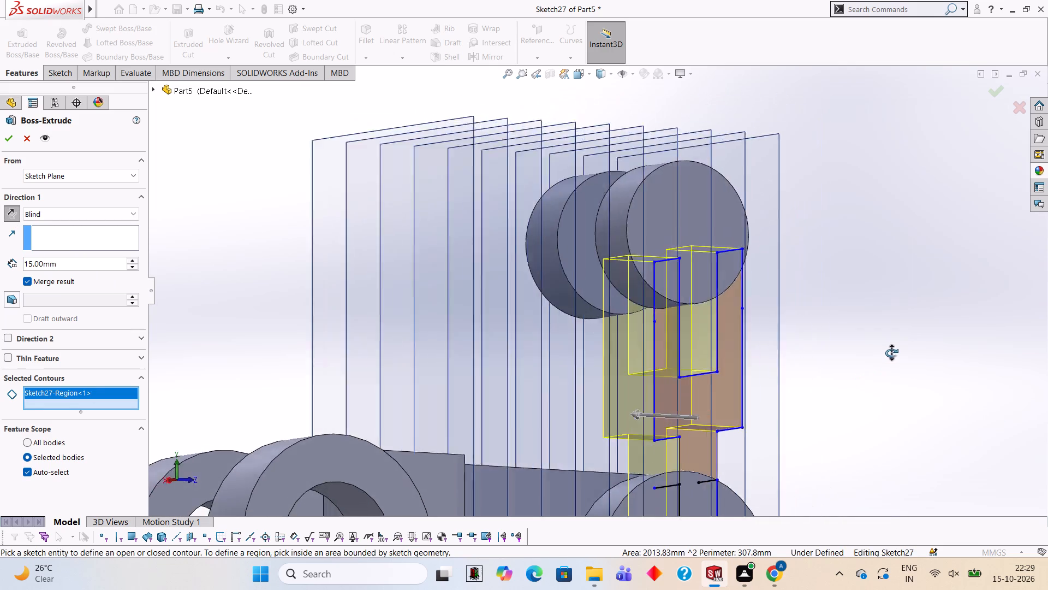
pyautogui.moveTo(891, 353); pyautogui.dragTo(830, 362, button='middle')
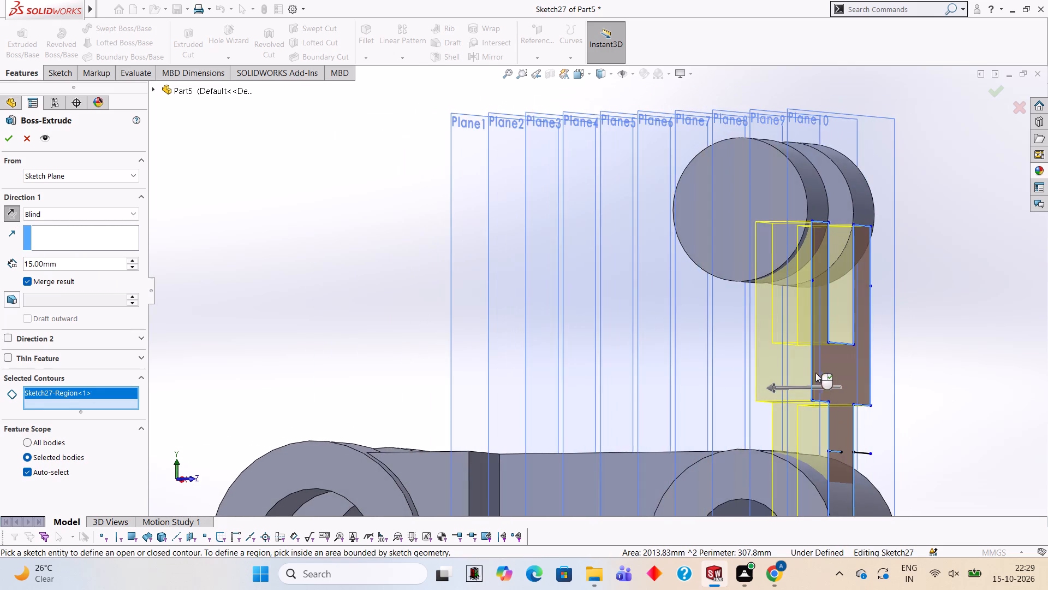
pyautogui.moveTo(817, 376); pyautogui.dragTo(839, 387, button='middle')
pyautogui.moveTo(833, 404); pyautogui.dragTo(834, 373, button='middle')
pyautogui.scroll(2, 834, 373)
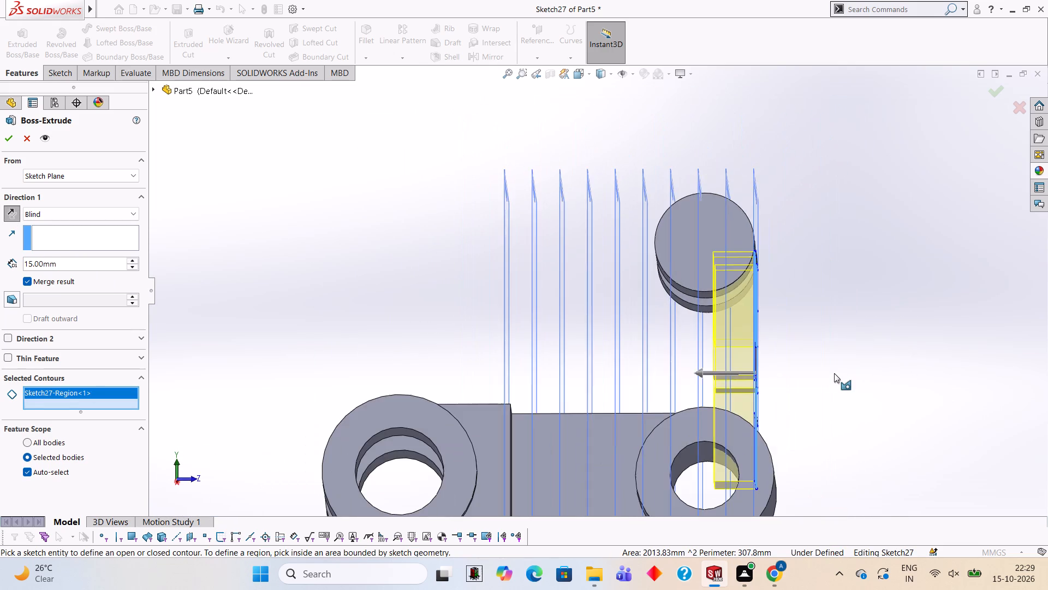
pyautogui.moveTo(838, 396); pyautogui.dragTo(836, 431, button='middle')
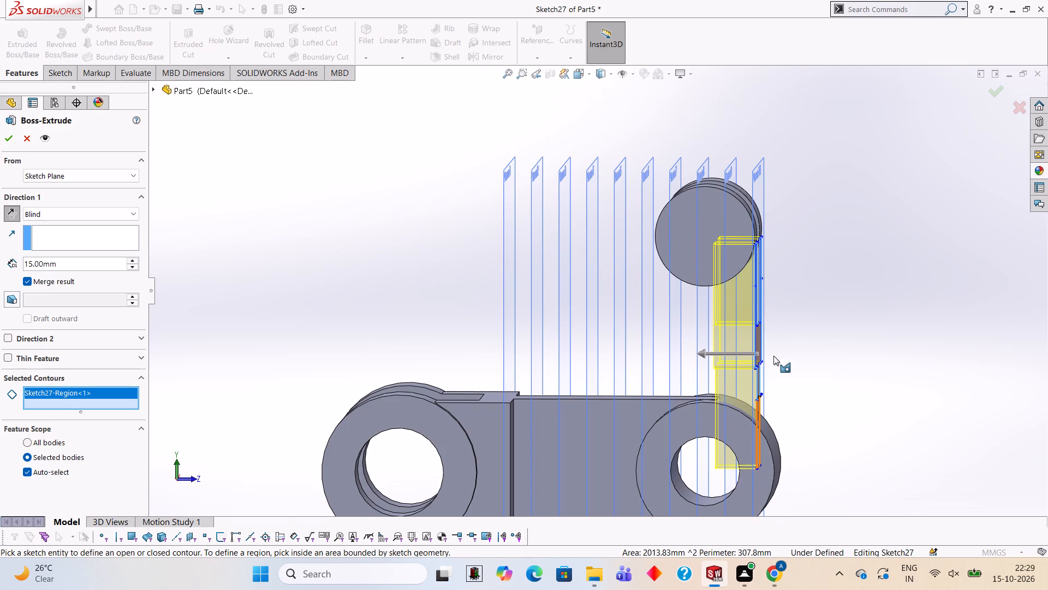
pyautogui.scroll(-1, 773, 356)
pyautogui.moveTo(804, 309); pyautogui.dragTo(765, 313, button='middle')
pyautogui.moveTo(773, 309); pyautogui.dragTo(797, 312, button='middle')
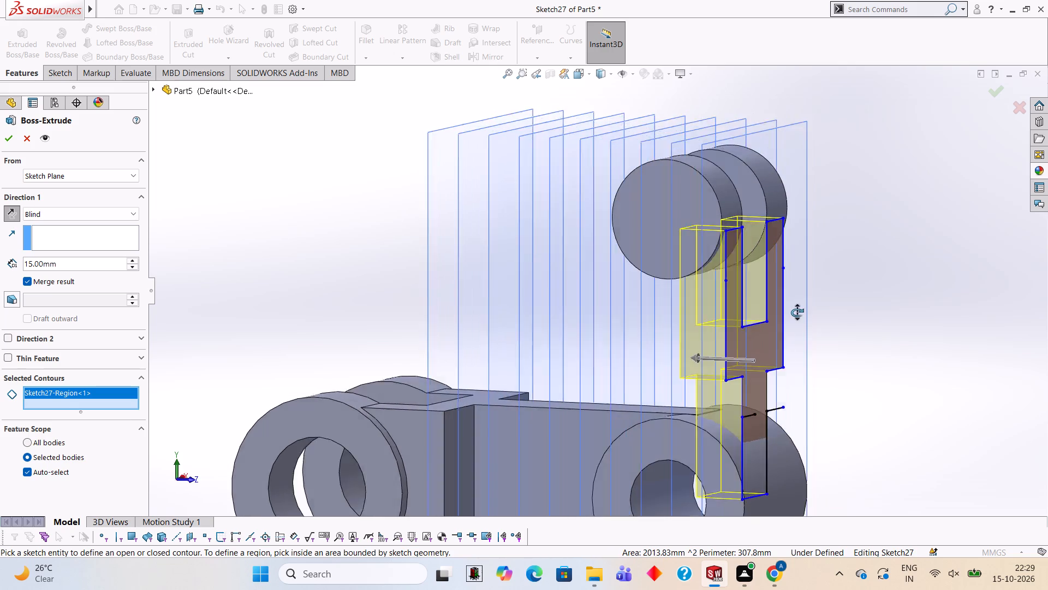
pyautogui.moveTo(797, 312); pyautogui.dragTo(811, 293, button='middle')
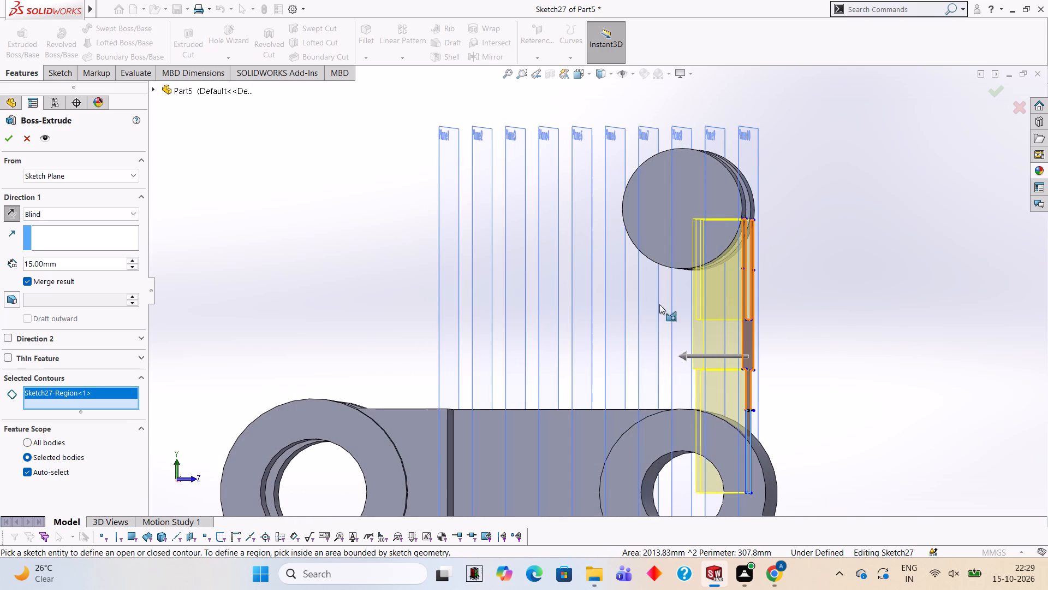
pyautogui.click(110, 265)
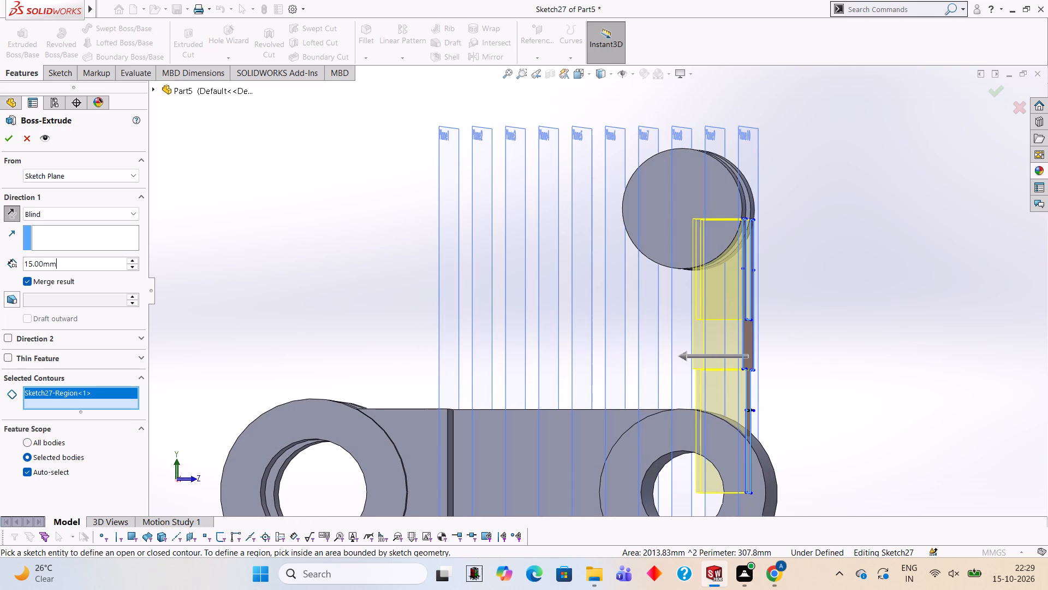
pyautogui.press('BackSpace')
pyautogui.press('BackSpace')
pyautogui.press('BackSpace')
pyautogui.press('BackSpace')
pyautogui.press('BackSpace')
pyautogui.press('BackSpace')
pyautogui.press('BackSpace')
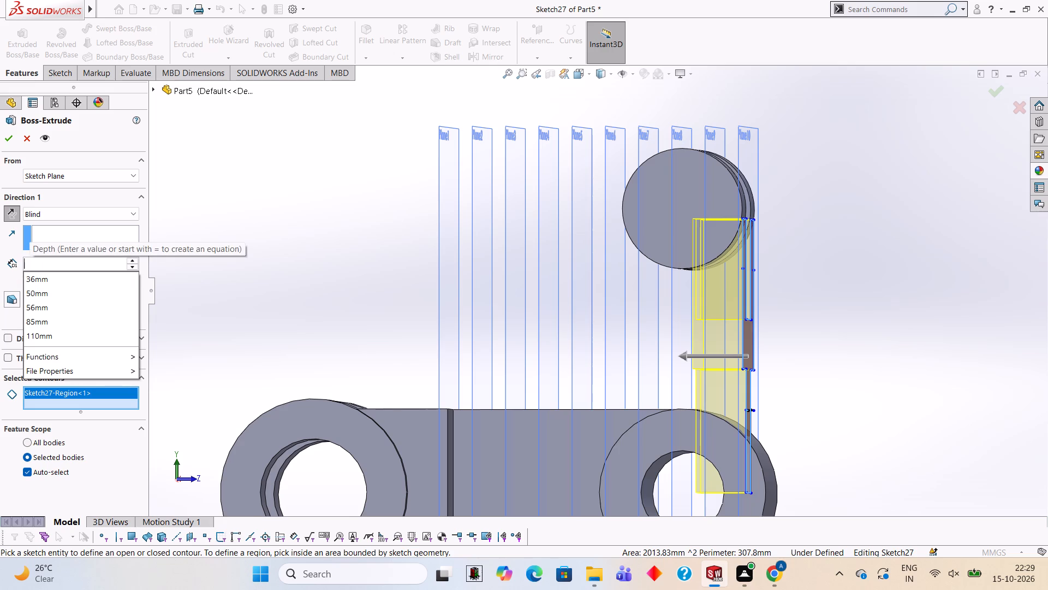
pyautogui.write('36')
pyautogui.press('Return')
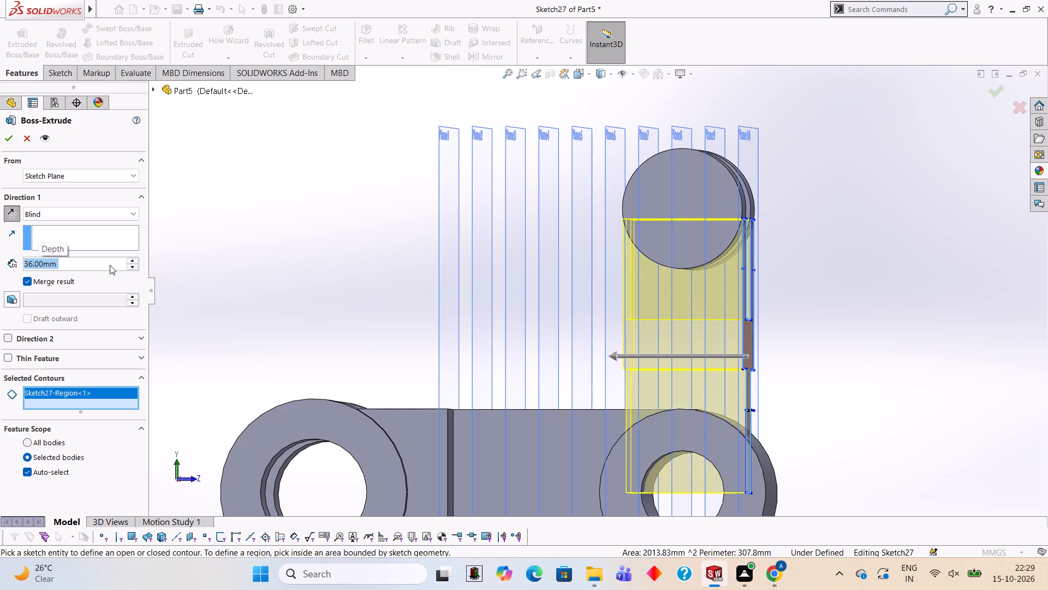
pyautogui.moveTo(362, 284); pyautogui.dragTo(391, 297, button='middle')
pyautogui.click(13, 134)
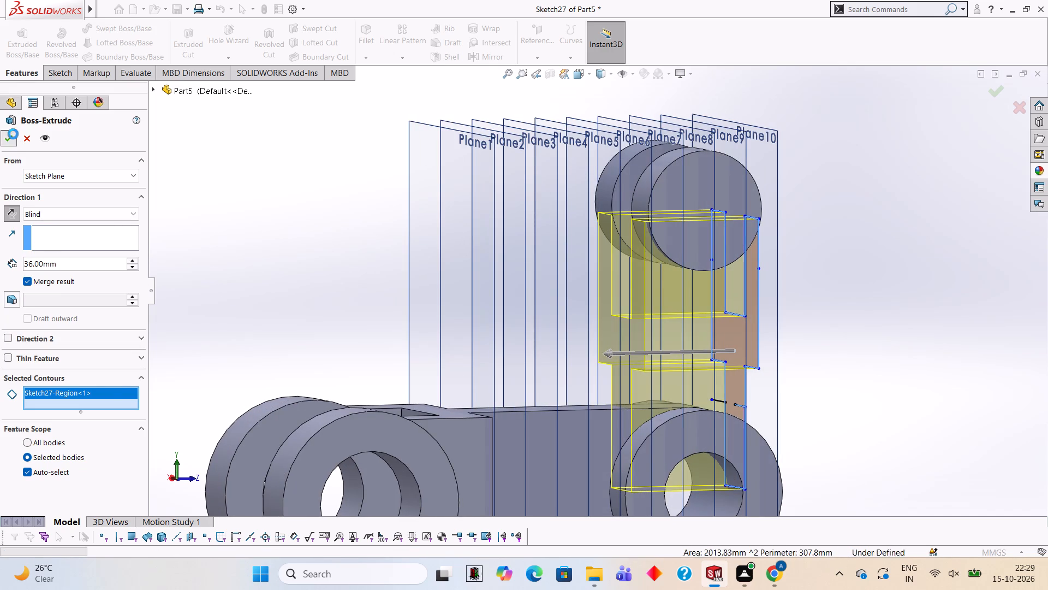
pyautogui.click(216, 213)
# Hide reference planes Plane10 and Plane8.
pyautogui.moveTo(870, 182); pyautogui.dragTo(861, 182, button='middle')
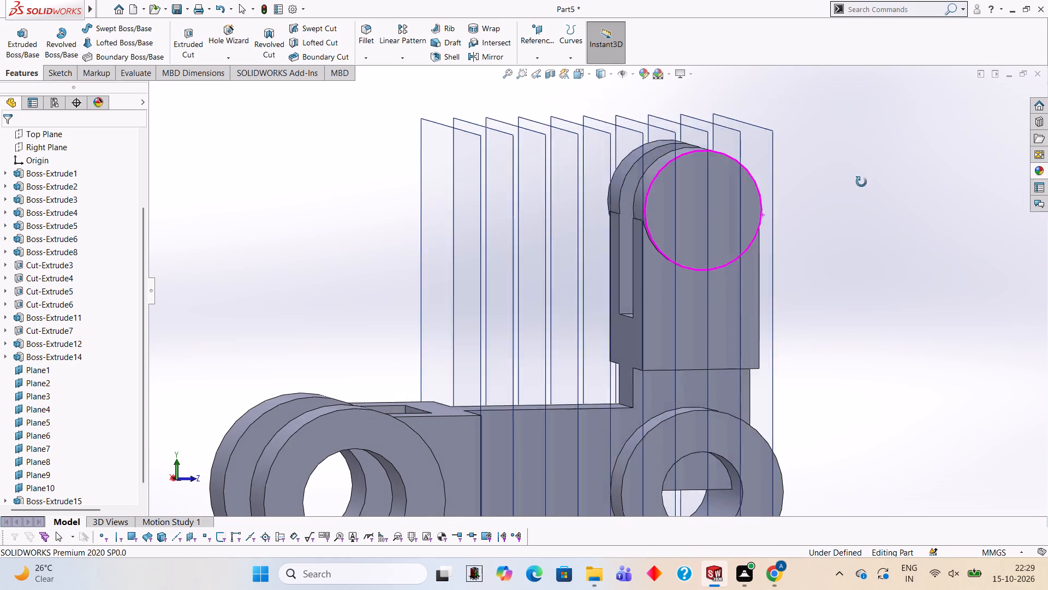
pyautogui.moveTo(861, 182); pyautogui.dragTo(795, 186, button='middle')
pyautogui.moveTo(830, 253); pyautogui.dragTo(848, 232, button='middle')
pyautogui.scroll(2, 847, 235)
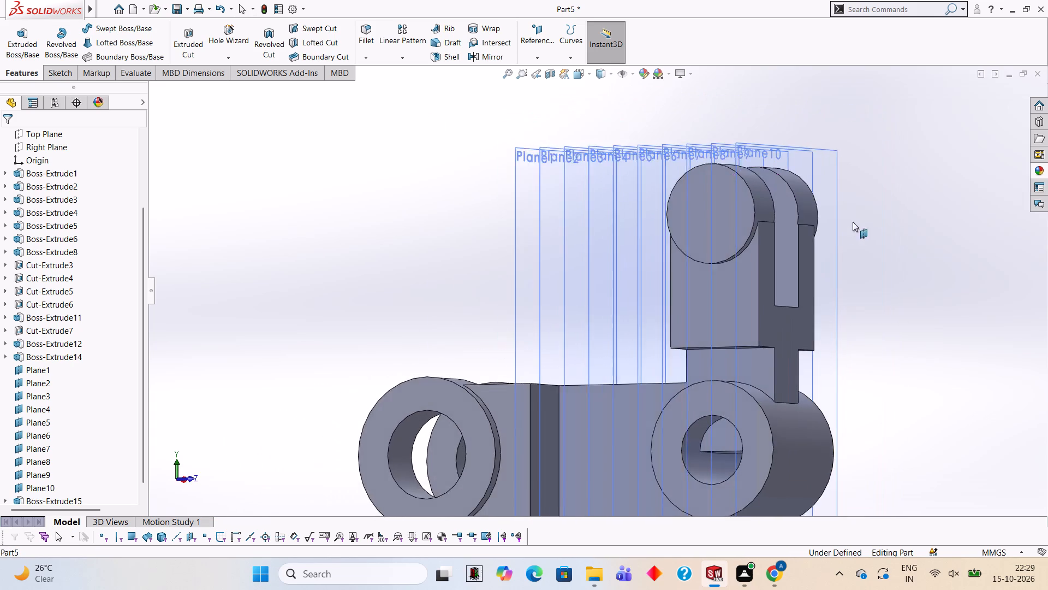
pyautogui.scroll(1, 853, 222)
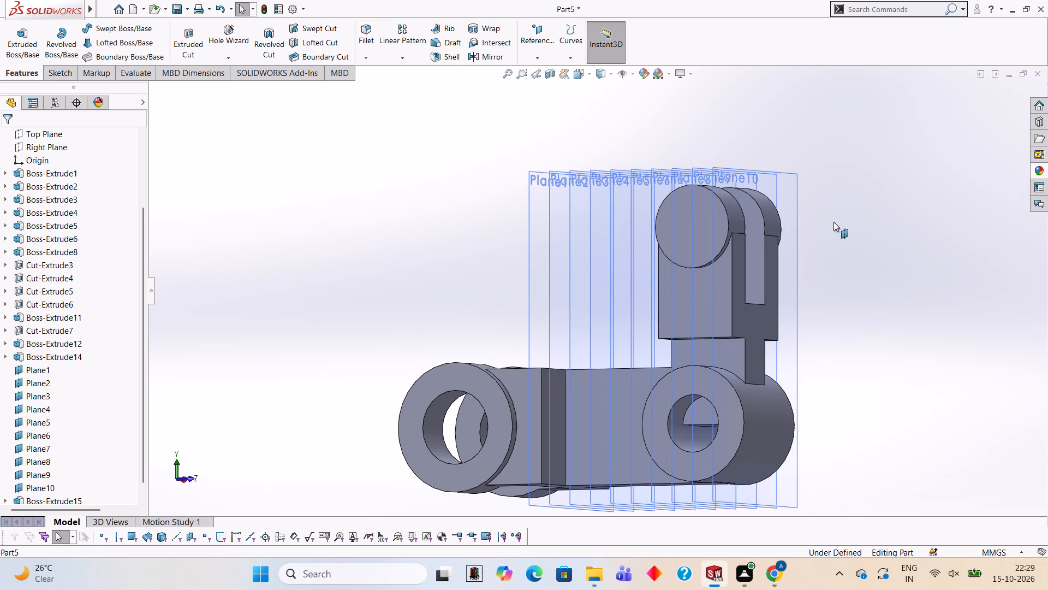
pyautogui.moveTo(853, 265); pyautogui.dragTo(839, 267, button='middle')
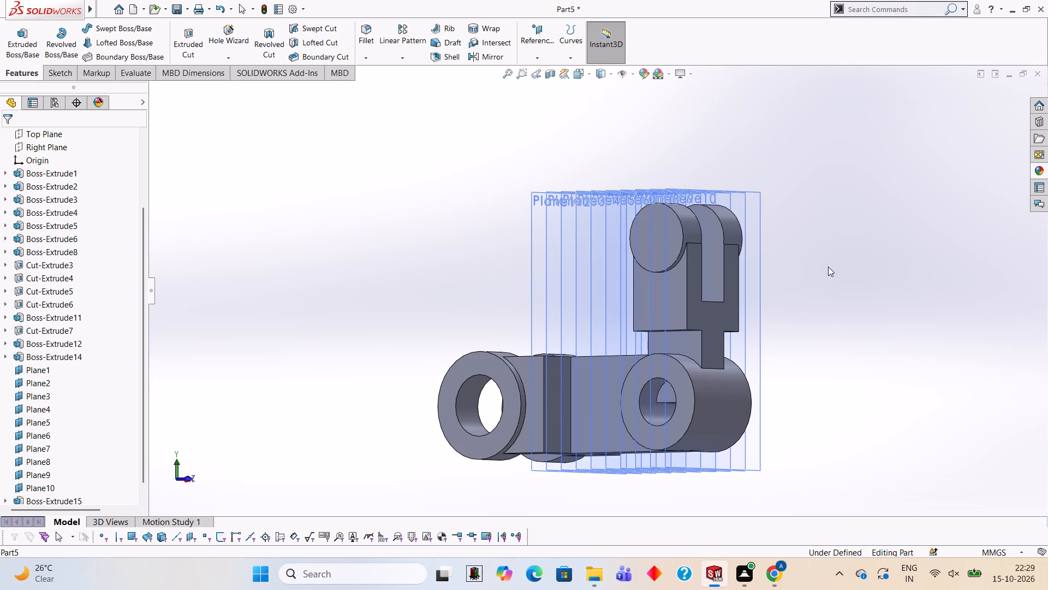
pyautogui.rightClick(753, 205)
pyautogui.click(795, 191)
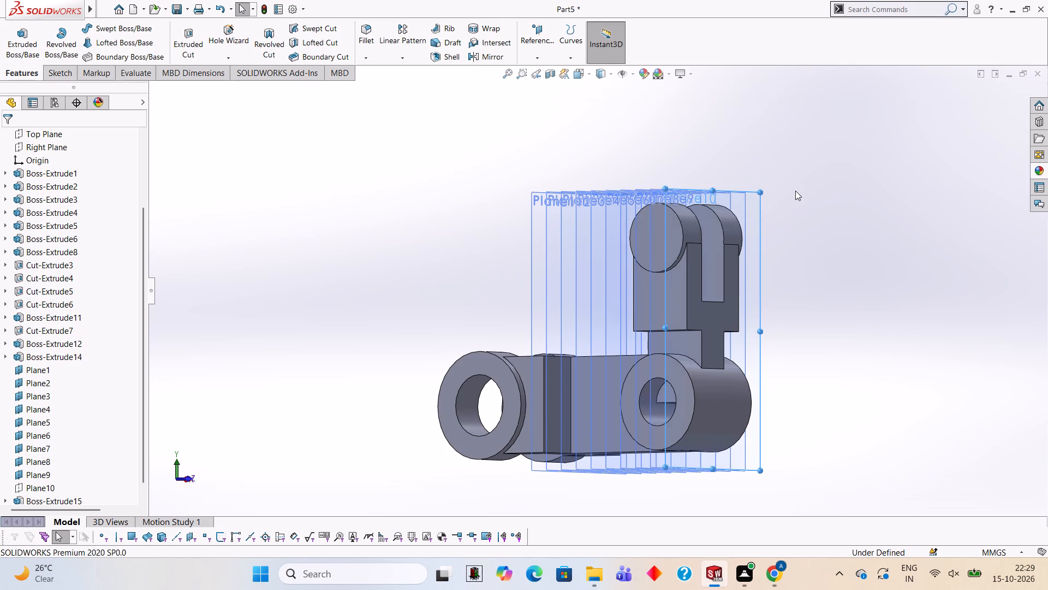
pyautogui.rightClick(733, 202)
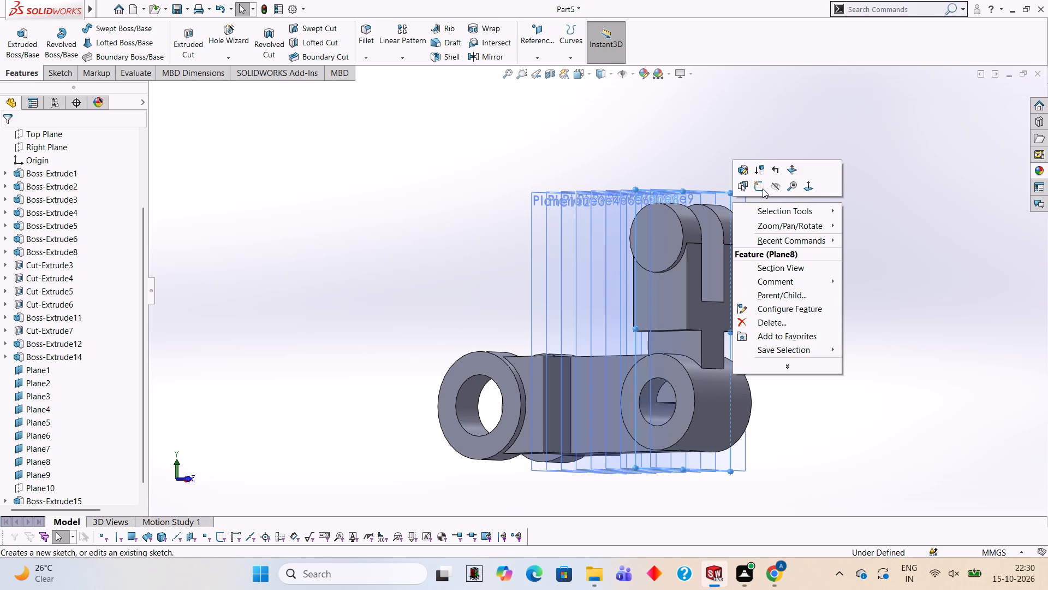
pyautogui.click(776, 186)
# Open a new sketch on Plane9.
pyautogui.rightClick(739, 198)
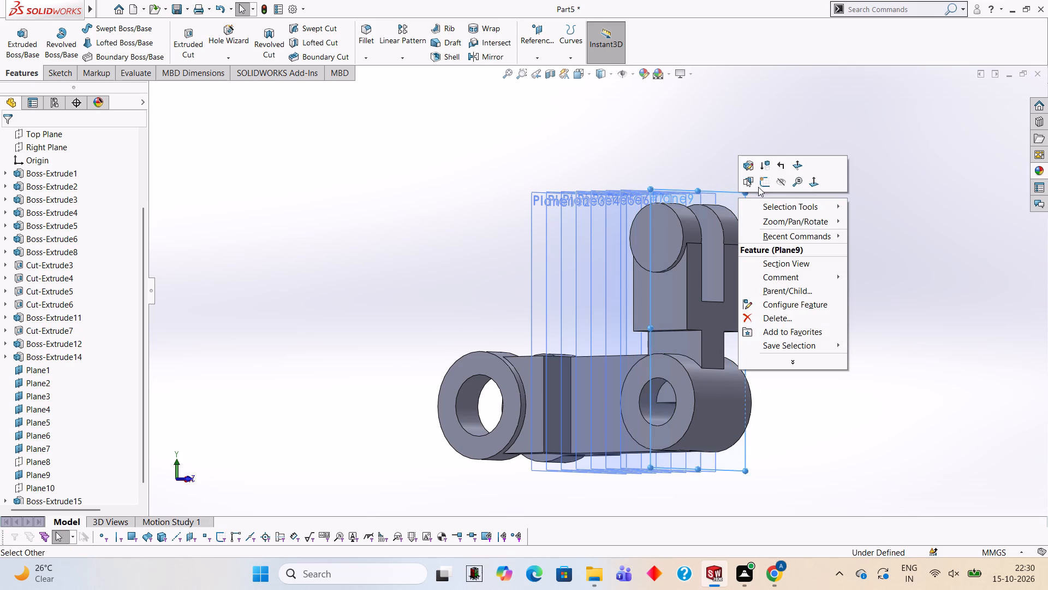
pyautogui.click(759, 186)
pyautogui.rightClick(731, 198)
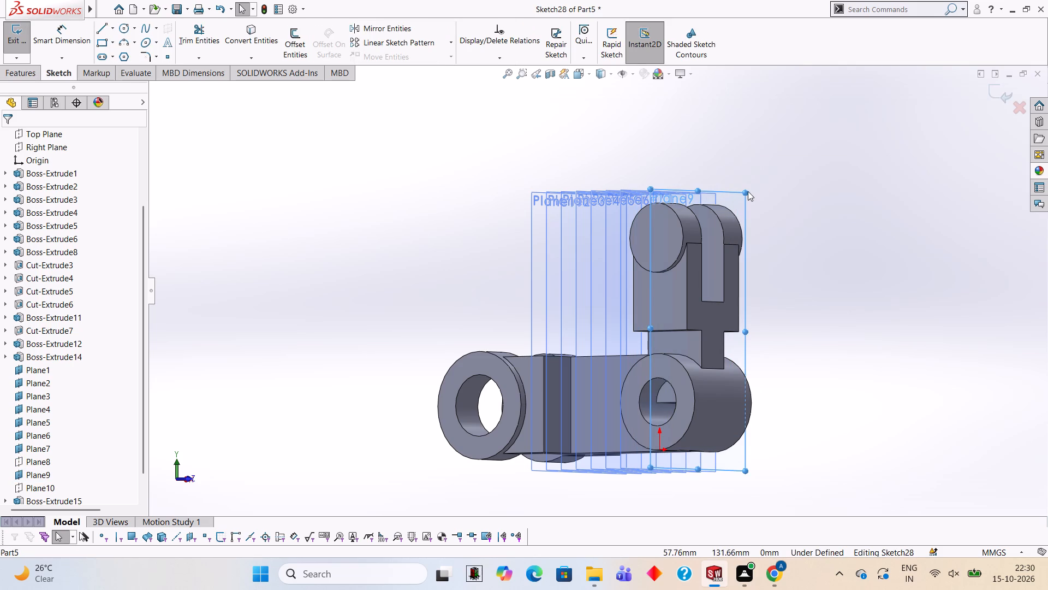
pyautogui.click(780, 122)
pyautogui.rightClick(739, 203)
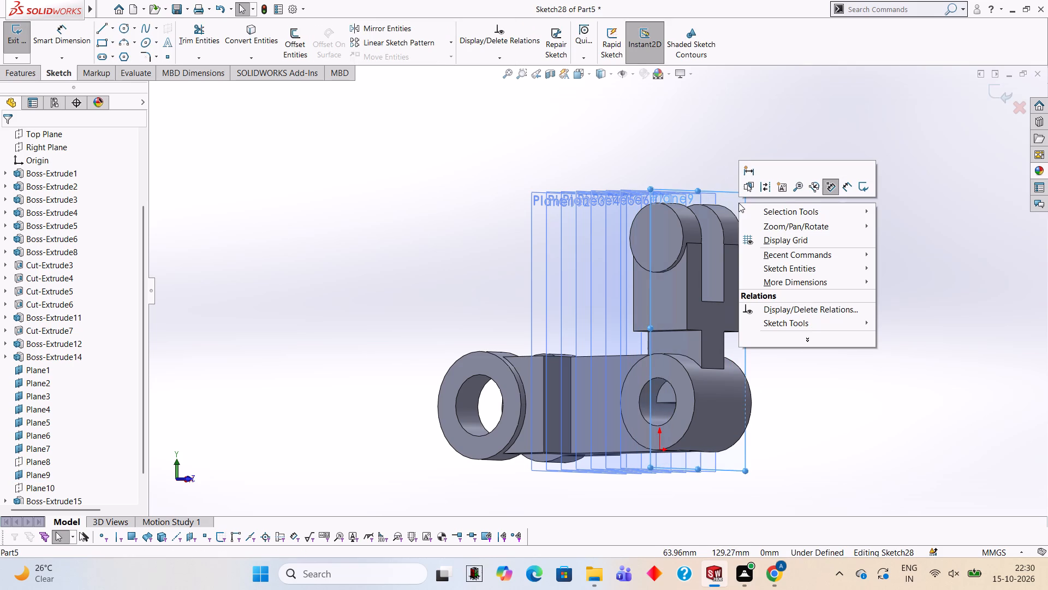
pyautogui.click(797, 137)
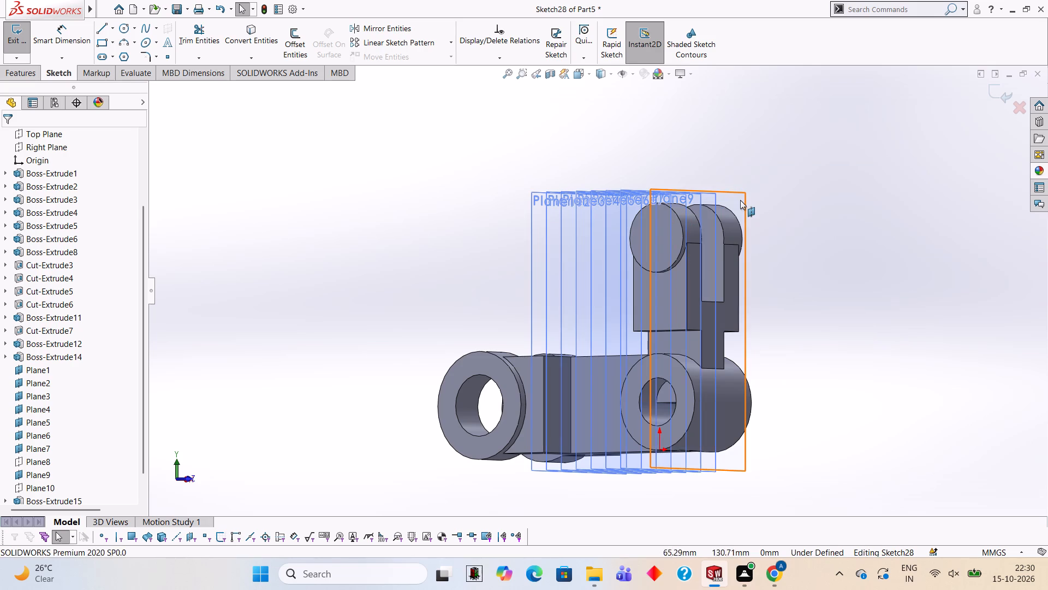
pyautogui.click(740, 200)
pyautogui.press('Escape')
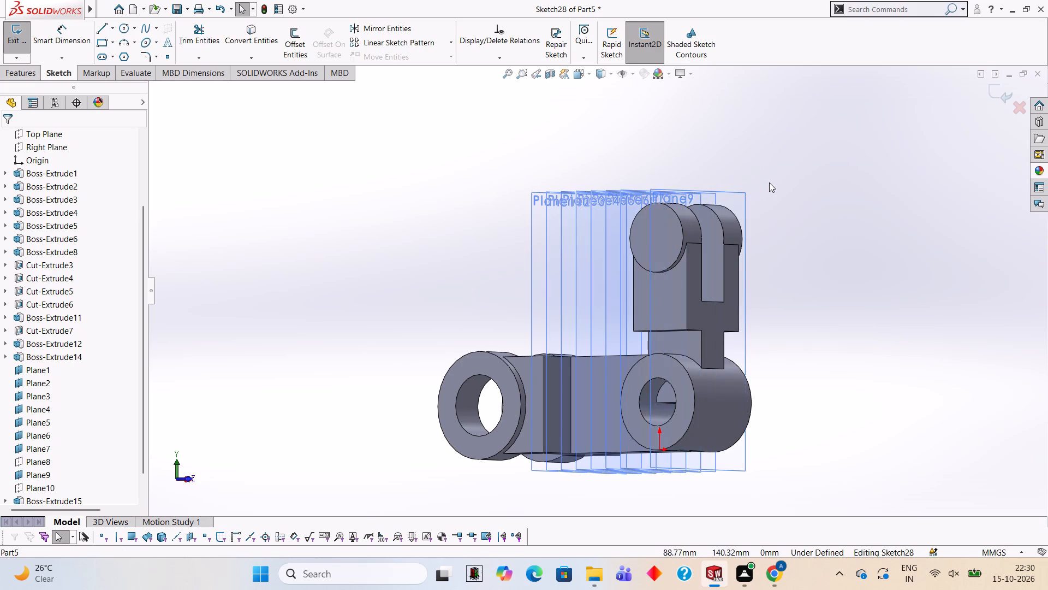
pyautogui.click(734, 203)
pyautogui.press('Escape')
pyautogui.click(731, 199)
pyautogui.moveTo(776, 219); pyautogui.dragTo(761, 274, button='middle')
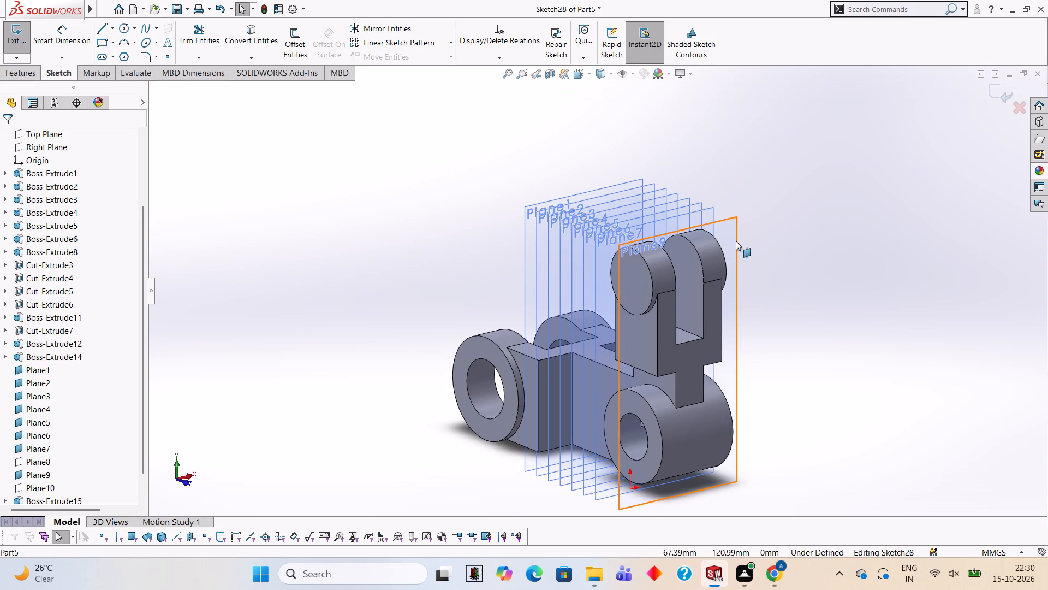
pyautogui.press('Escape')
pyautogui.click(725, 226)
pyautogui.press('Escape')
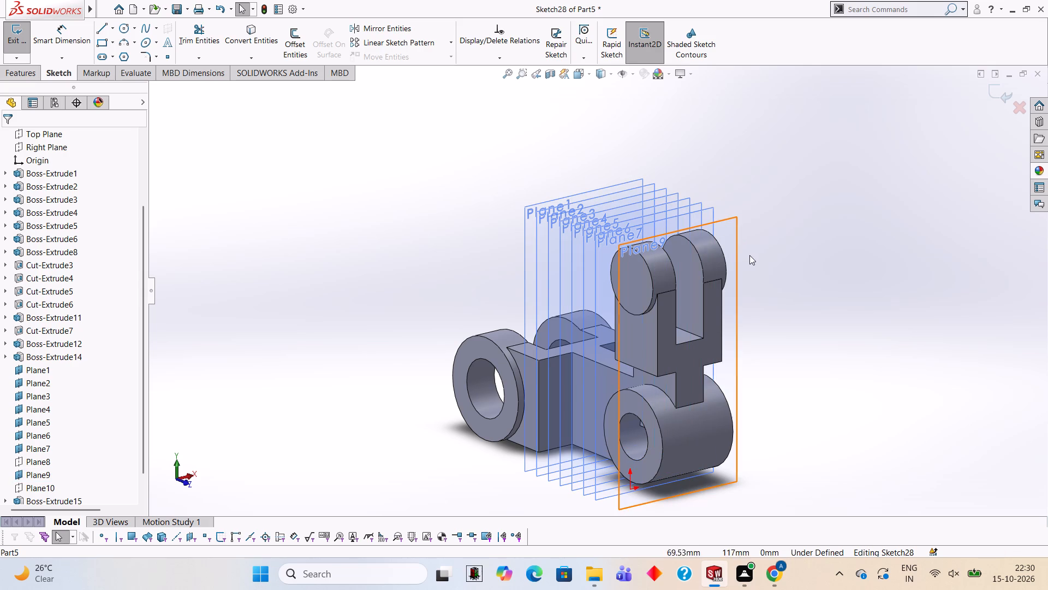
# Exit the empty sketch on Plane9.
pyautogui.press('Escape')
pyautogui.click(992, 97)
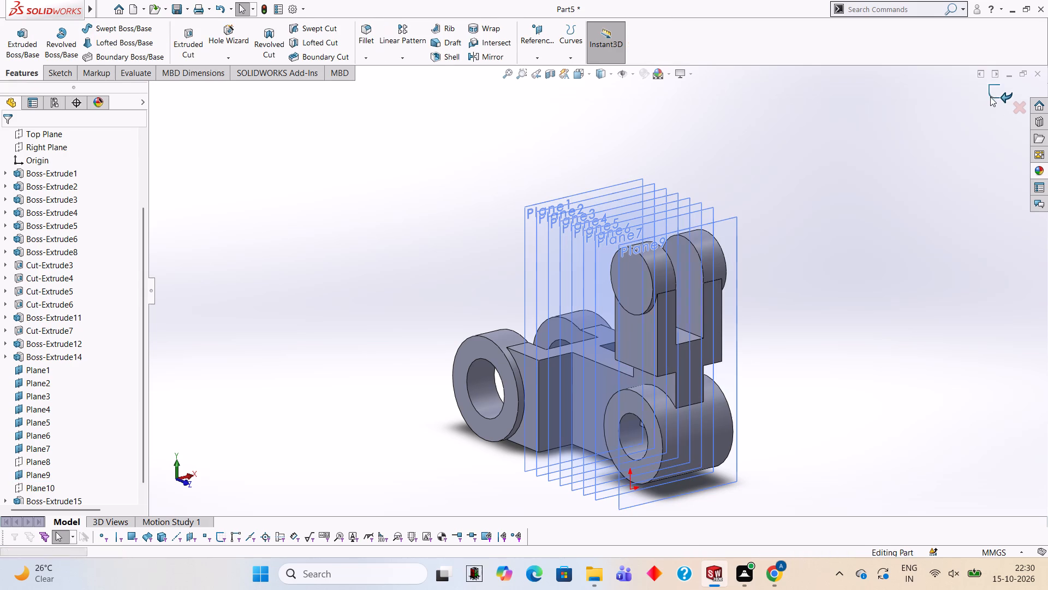
# Hide the remaining visible reference planes: Plane9, Plane7, Plane6, Plane5, Plane4, Plane2, Plane3 and Plane1.
pyautogui.click(726, 227)
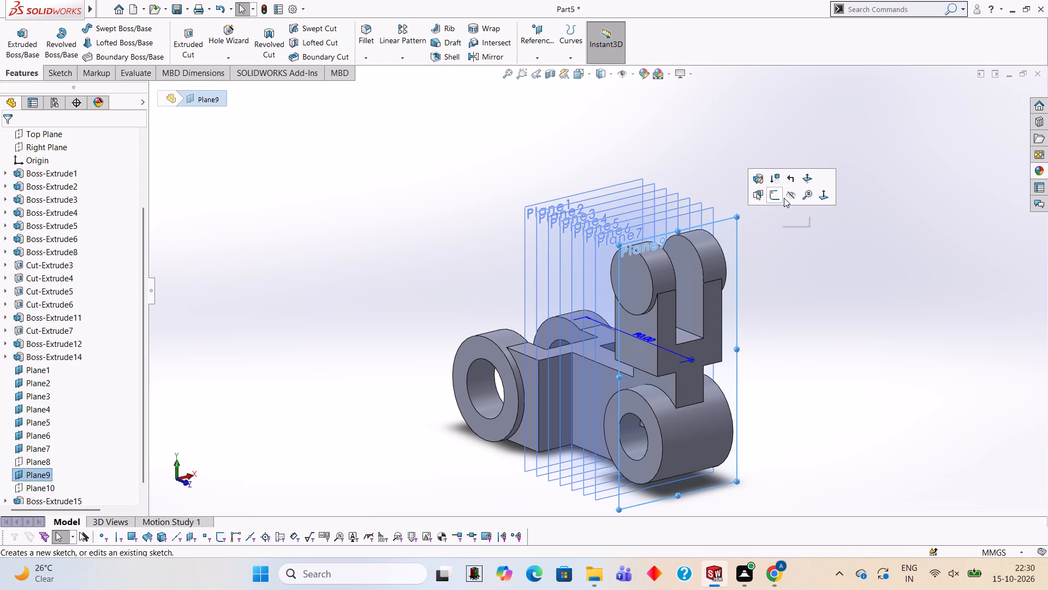
pyautogui.click(789, 196)
pyautogui.press('Escape')
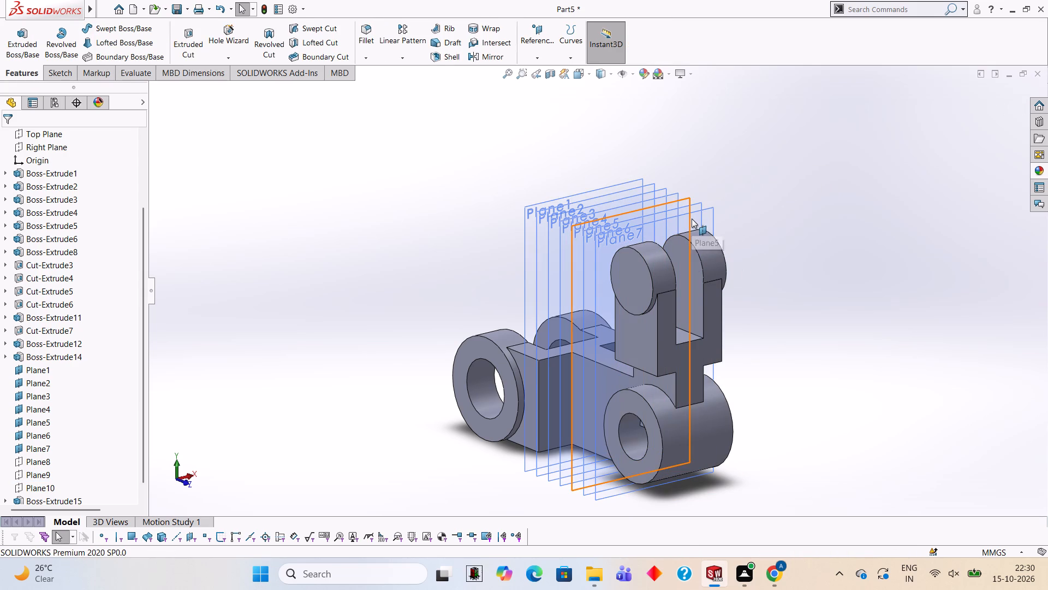
pyautogui.click(708, 223)
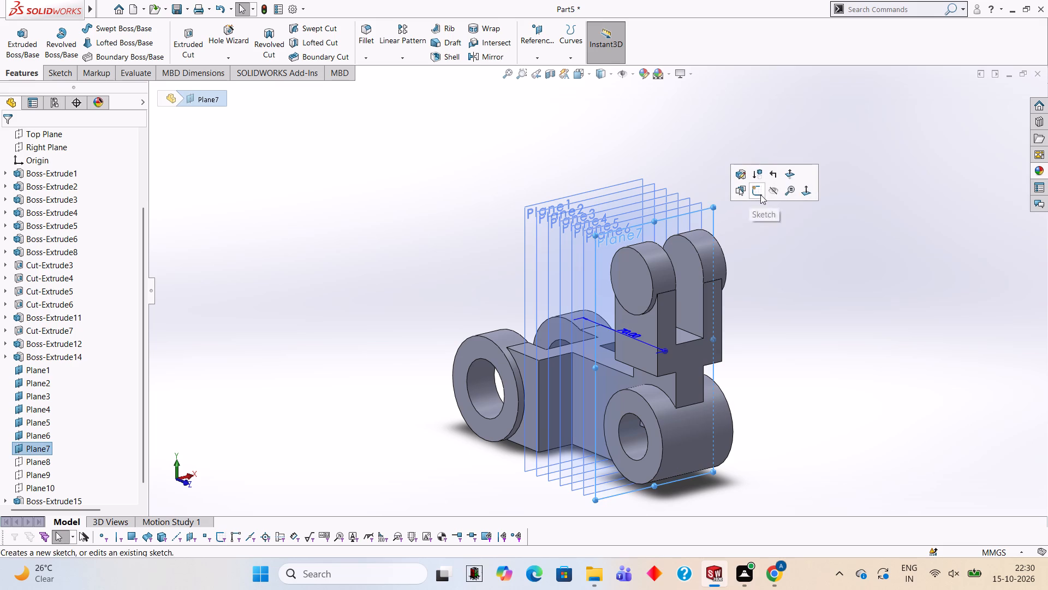
pyautogui.click(779, 194)
pyautogui.click(699, 213)
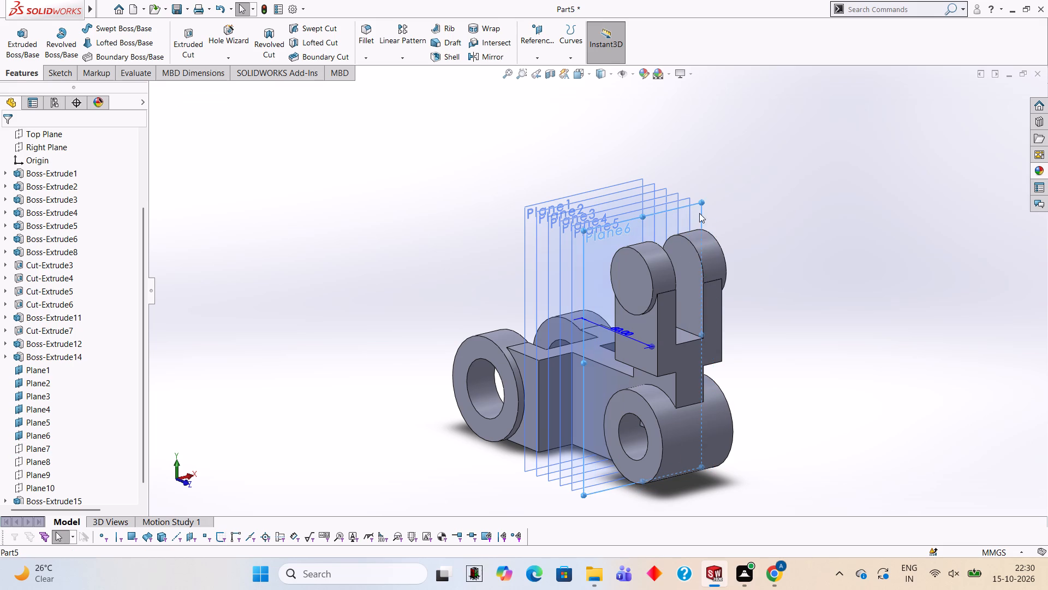
pyautogui.click(761, 181)
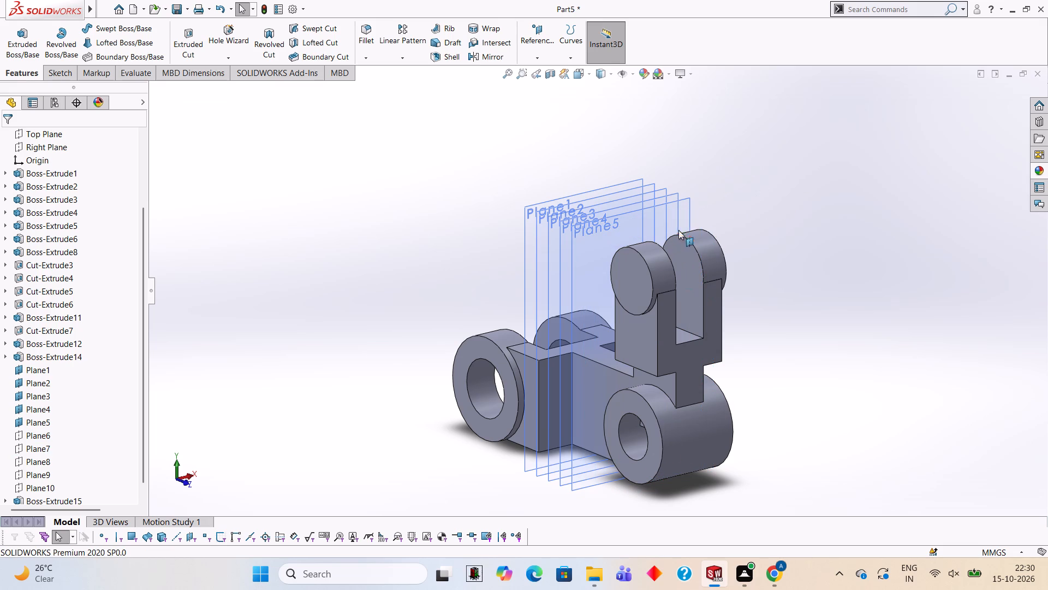
pyautogui.click(689, 213)
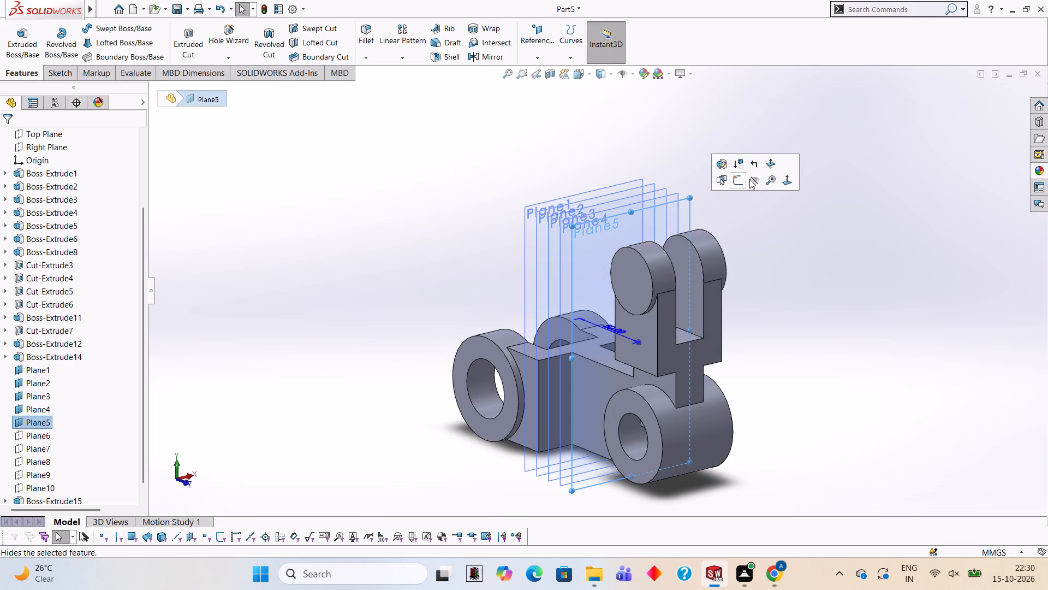
pyautogui.click(753, 179)
pyautogui.click(671, 205)
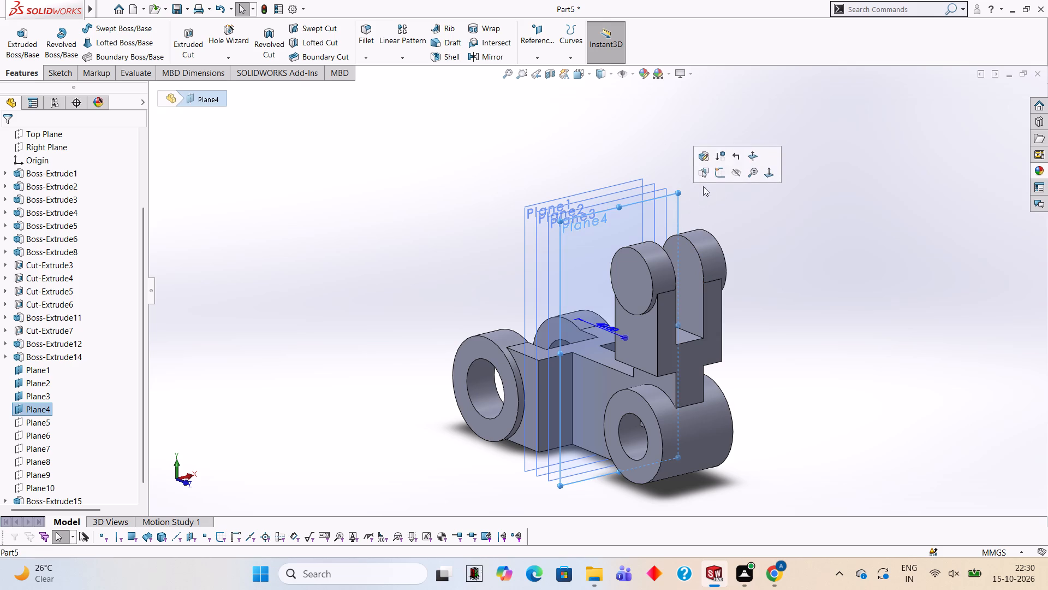
pyautogui.click(731, 173)
pyautogui.click(656, 212)
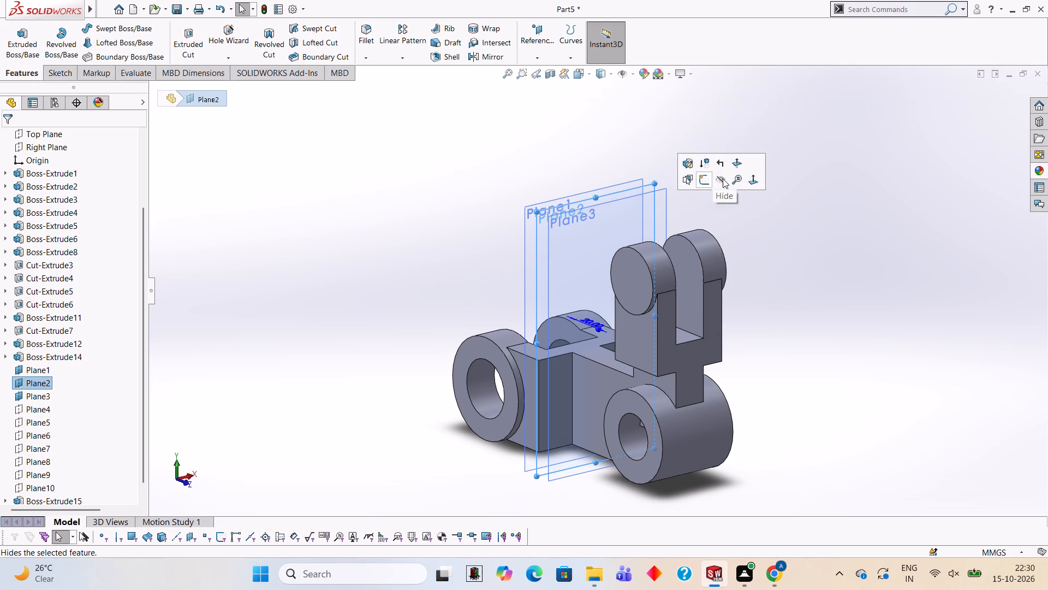
pyautogui.click(723, 179)
pyautogui.click(657, 205)
pyautogui.click(717, 174)
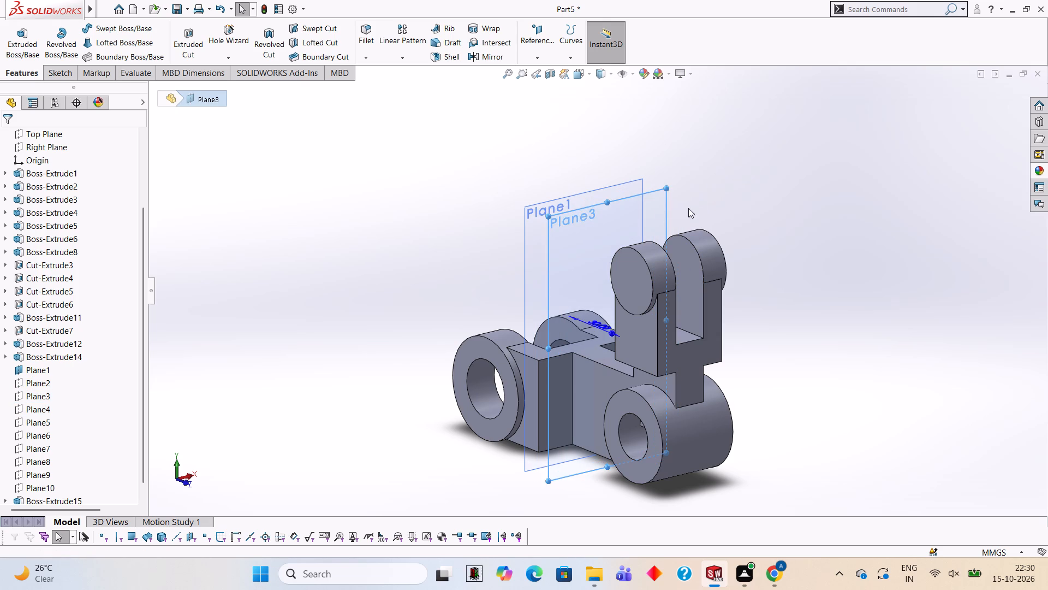
pyautogui.click(636, 206)
pyautogui.click(705, 175)
# Examine the bracket from several angles, checking the forked connector, upper bosses and lower cylindrical boss.
pyautogui.scroll(1, 666, 257)
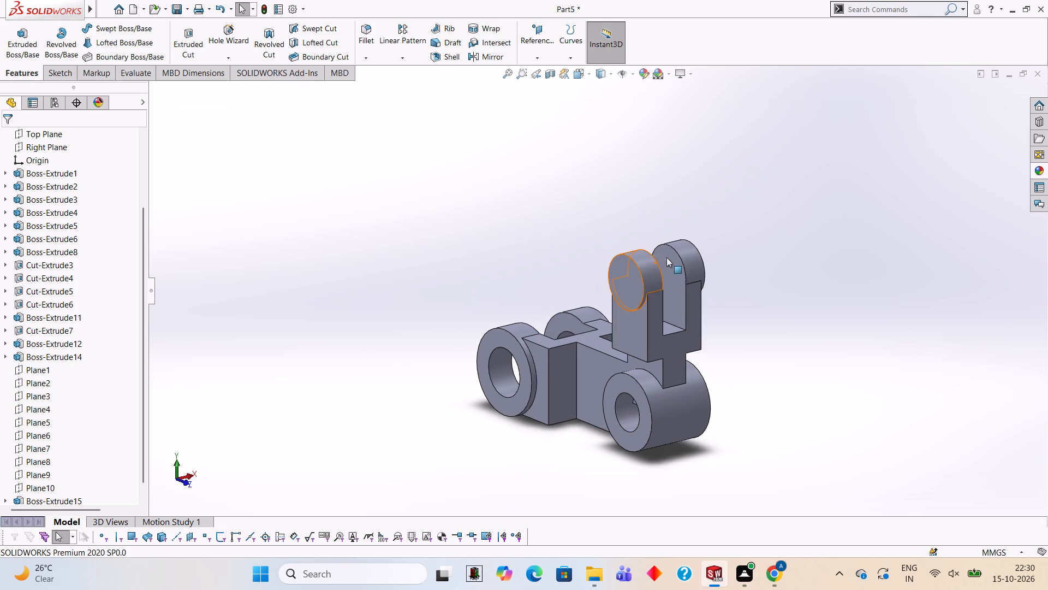
pyautogui.moveTo(680, 268); pyautogui.dragTo(685, 276, button='middle')
pyautogui.moveTo(652, 376); pyautogui.dragTo(667, 385, button='middle')
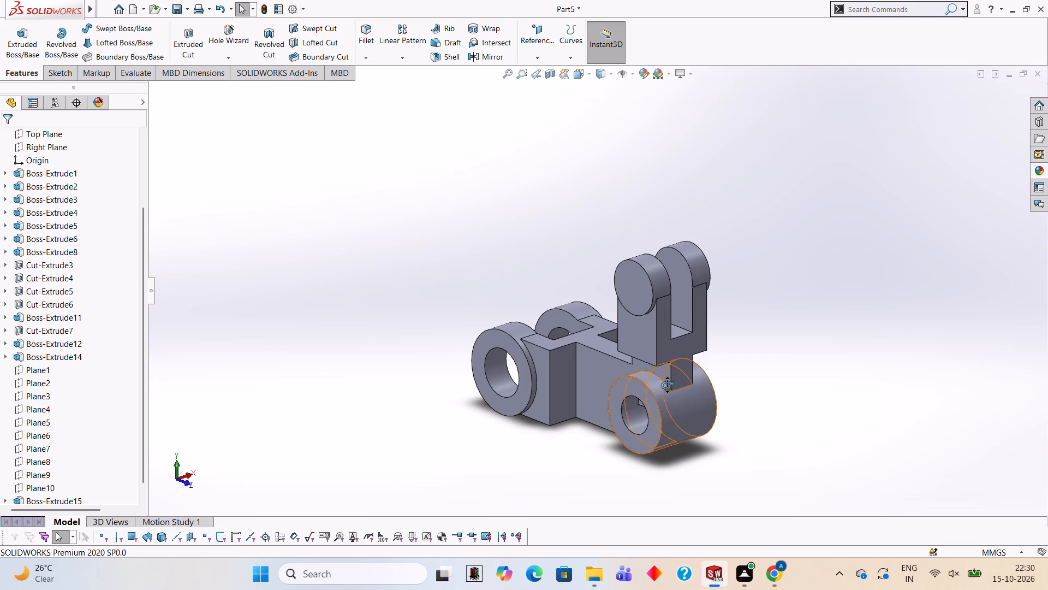
pyautogui.moveTo(667, 385); pyautogui.dragTo(668, 386, button='middle')
pyautogui.moveTo(700, 426); pyautogui.dragTo(722, 433, button='middle')
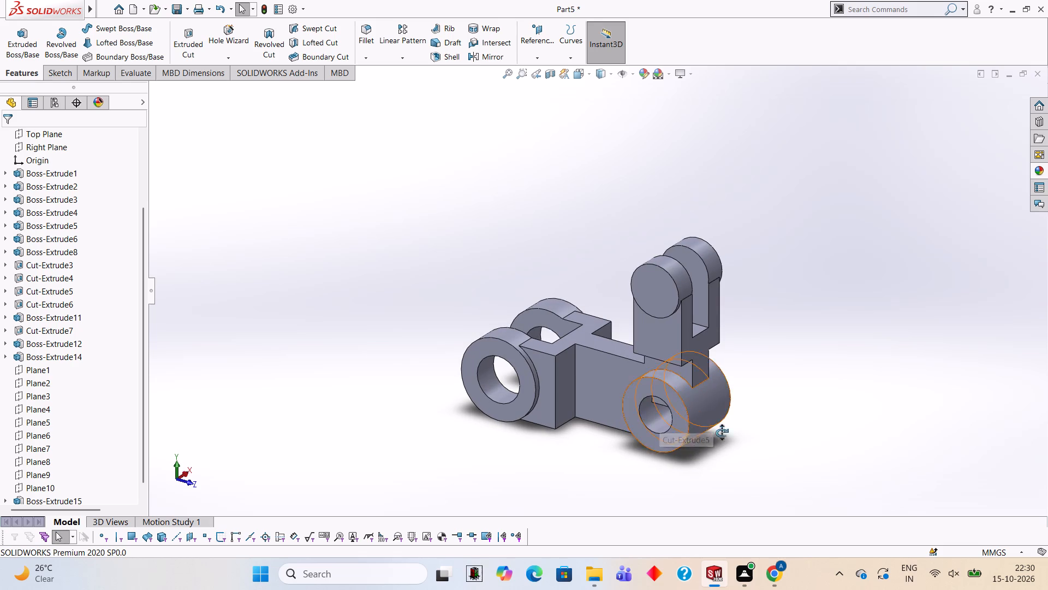
pyautogui.moveTo(722, 433); pyautogui.dragTo(734, 343, button='middle')
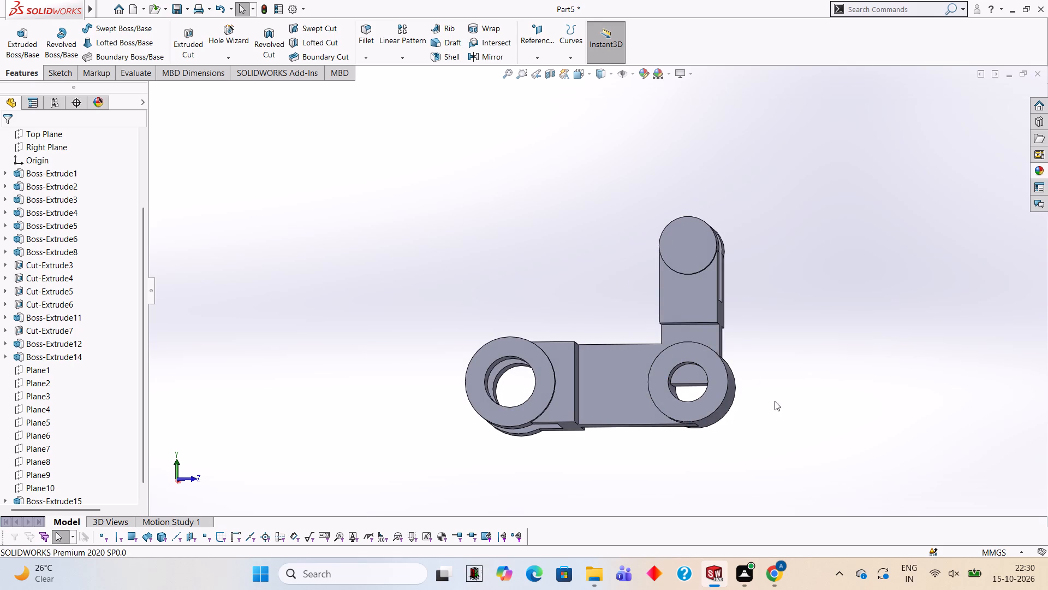
pyautogui.moveTo(785, 410); pyautogui.dragTo(721, 420, button='middle')
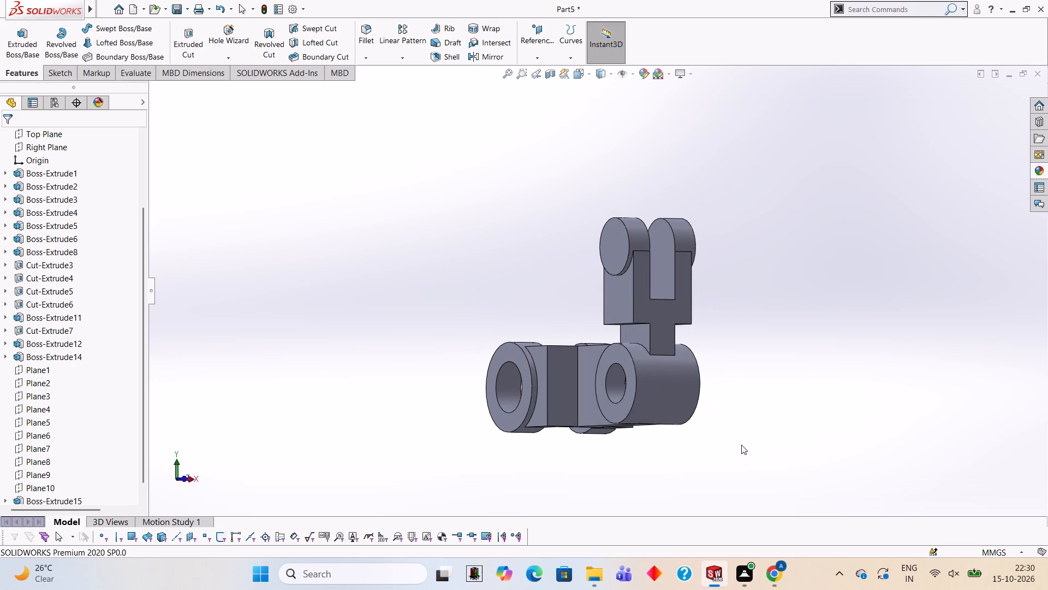
pyautogui.moveTo(785, 442); pyautogui.dragTo(811, 447, button='middle')
pyautogui.moveTo(781, 445); pyautogui.dragTo(807, 458, button='middle')
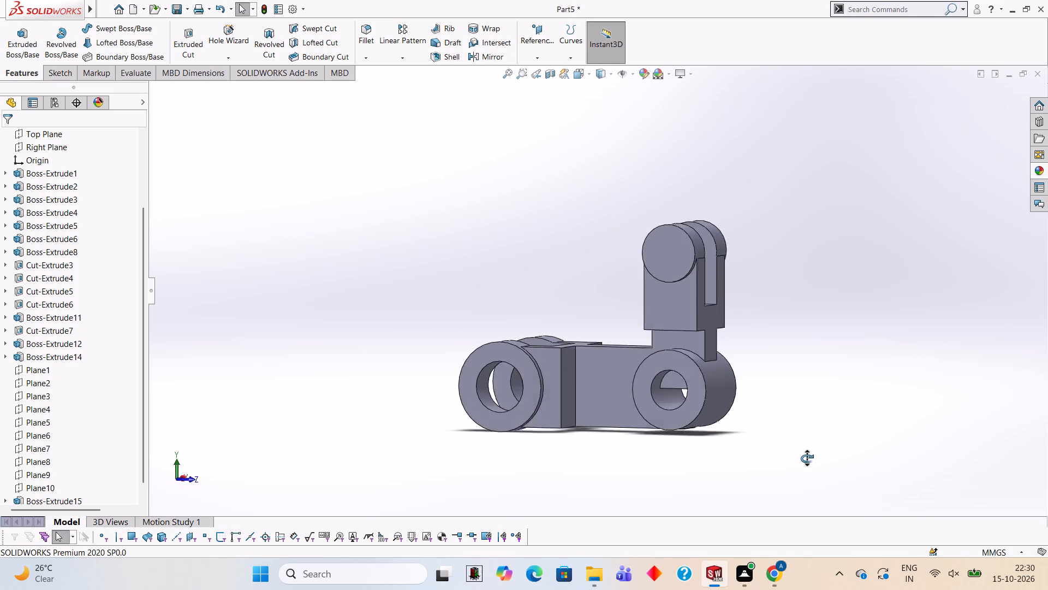
pyautogui.moveTo(807, 458); pyautogui.dragTo(805, 458, button='middle')
pyautogui.scroll(3, 763, 419)
pyautogui.moveTo(762, 406); pyautogui.dragTo(693, 434, button='middle')
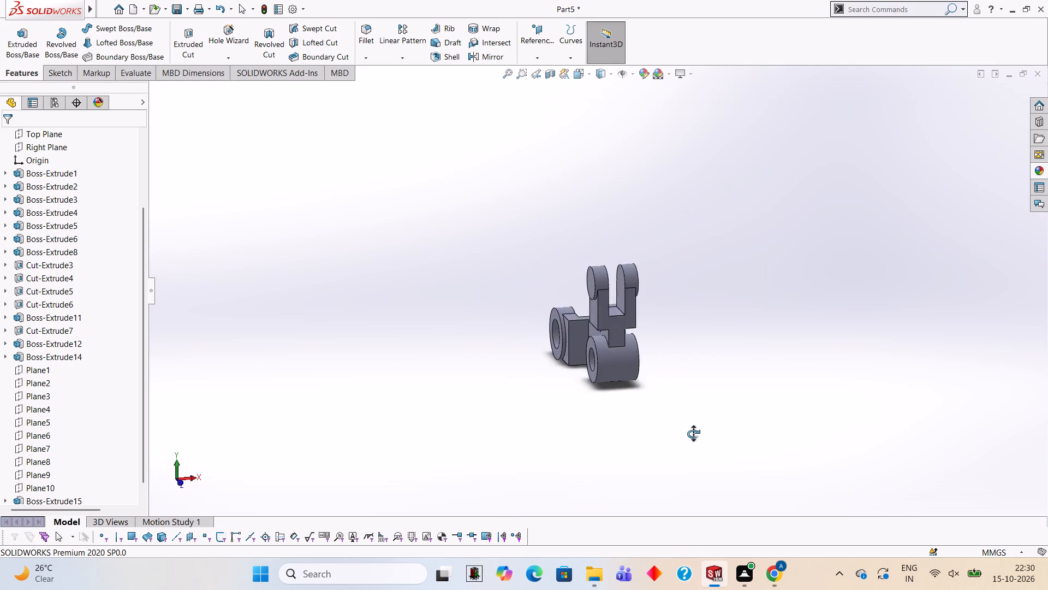
pyautogui.moveTo(693, 434); pyautogui.dragTo(717, 405, button='middle')
pyautogui.scroll(3, 682, 368)
pyautogui.scroll(-5, 664, 358)
pyautogui.moveTo(620, 361); pyautogui.dragTo(642, 369, button='middle')
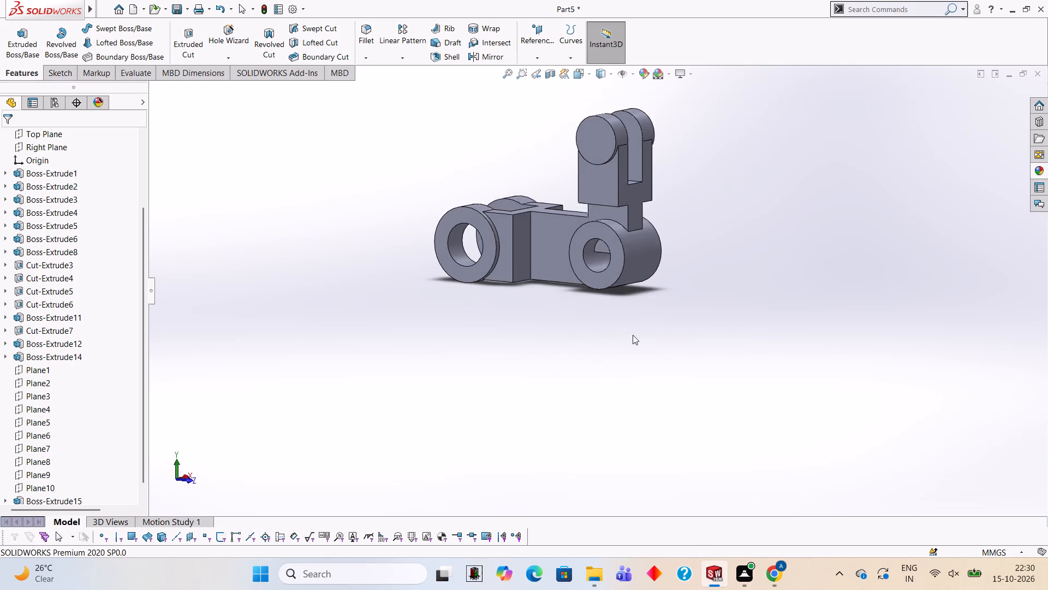
pyautogui.scroll(-1, 639, 352)
pyautogui.scroll(3, 627, 299)
pyautogui.scroll(-2, 614, 296)
pyautogui.scroll(1, 586, 141)
pyautogui.scroll(-1, 612, 180)
pyautogui.scroll(2, 492, 221)
pyautogui.scroll(-3, 462, 219)
pyautogui.scroll(-2, 640, 296)
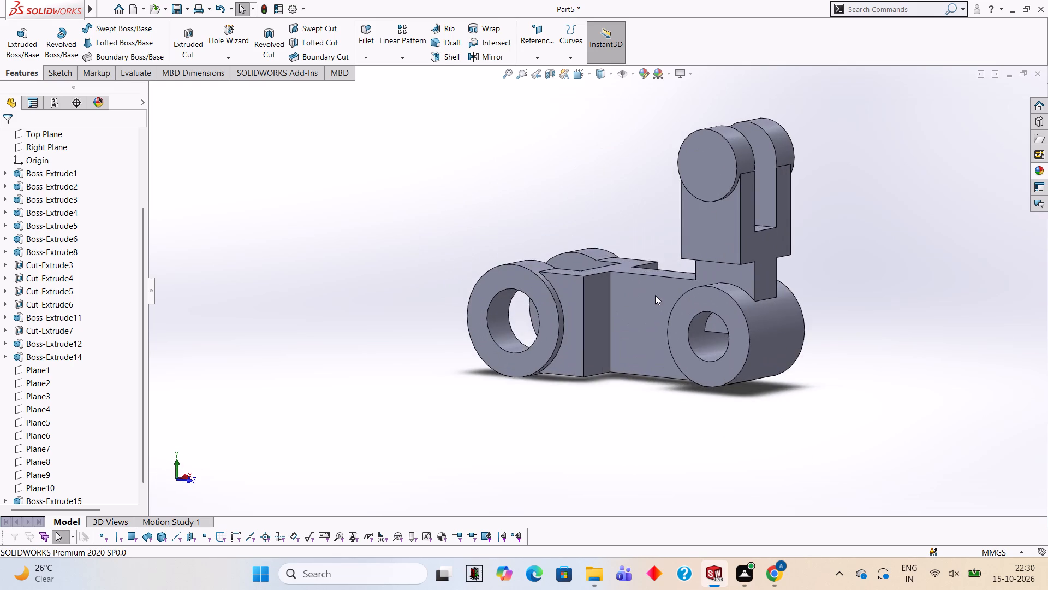
pyautogui.moveTo(686, 315); pyautogui.dragTo(717, 321, button='middle')
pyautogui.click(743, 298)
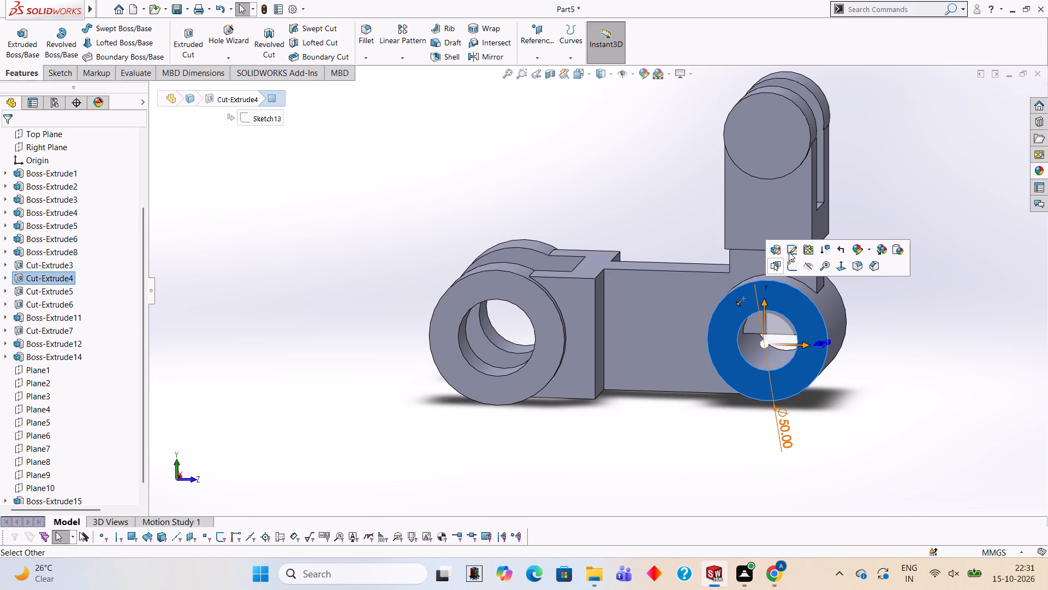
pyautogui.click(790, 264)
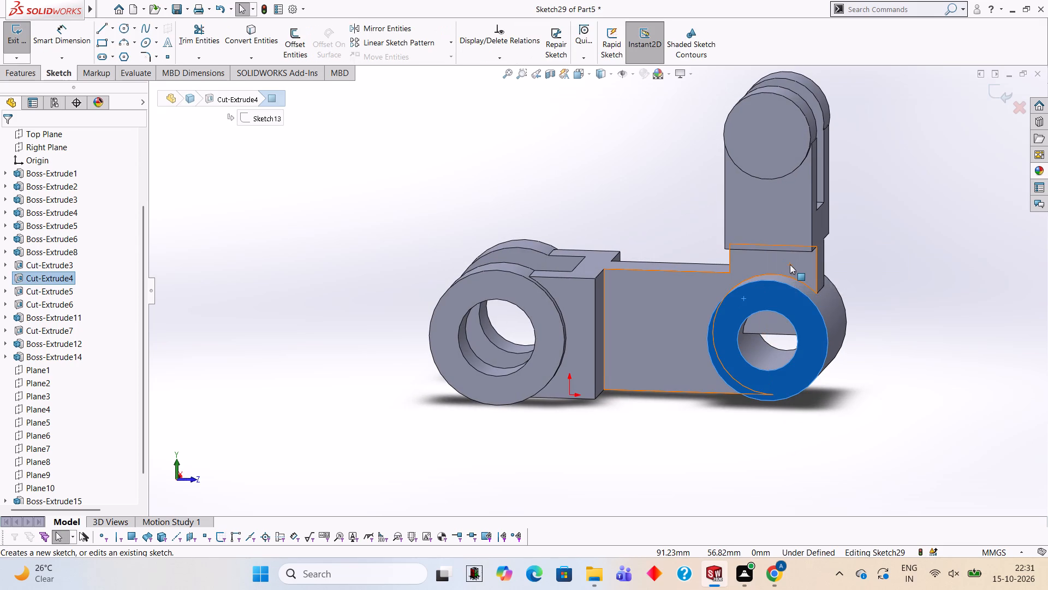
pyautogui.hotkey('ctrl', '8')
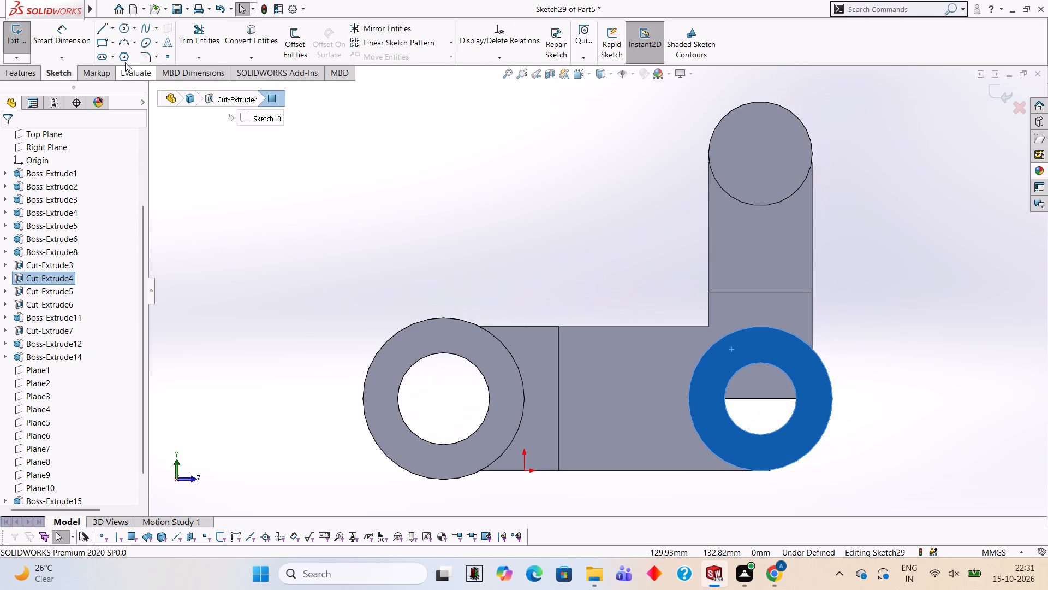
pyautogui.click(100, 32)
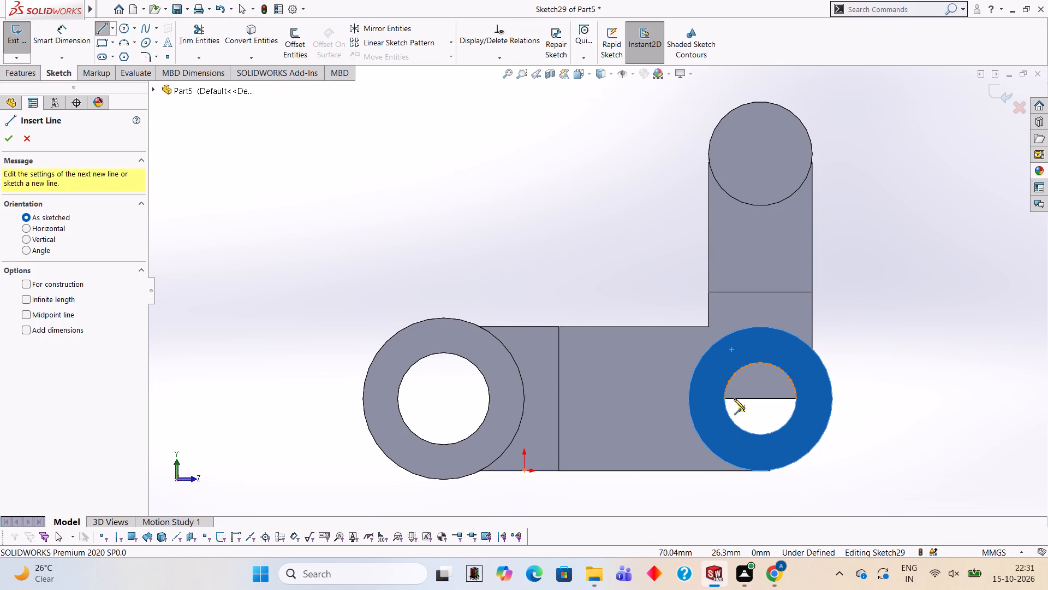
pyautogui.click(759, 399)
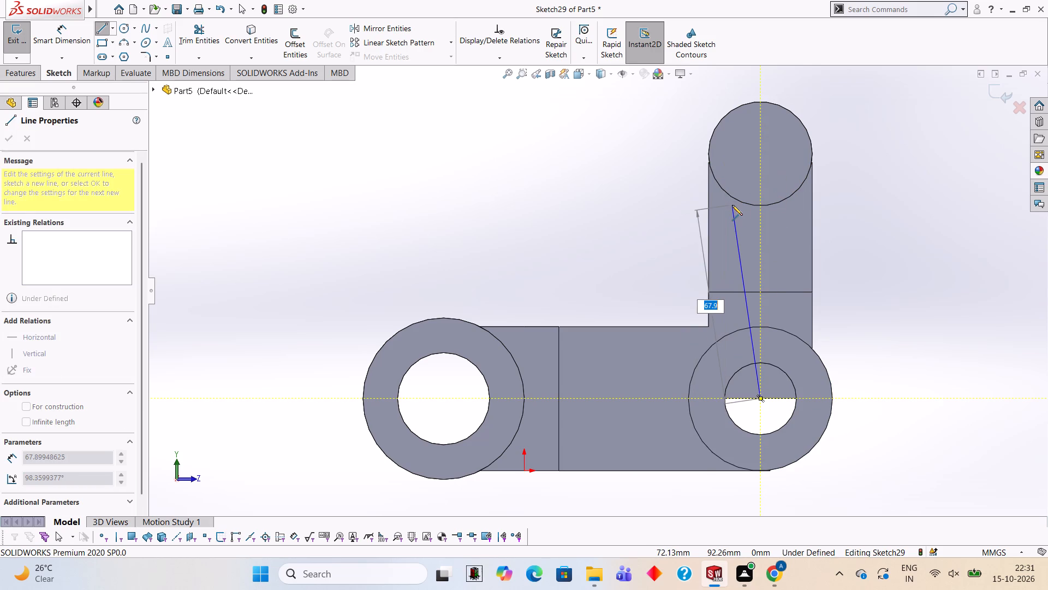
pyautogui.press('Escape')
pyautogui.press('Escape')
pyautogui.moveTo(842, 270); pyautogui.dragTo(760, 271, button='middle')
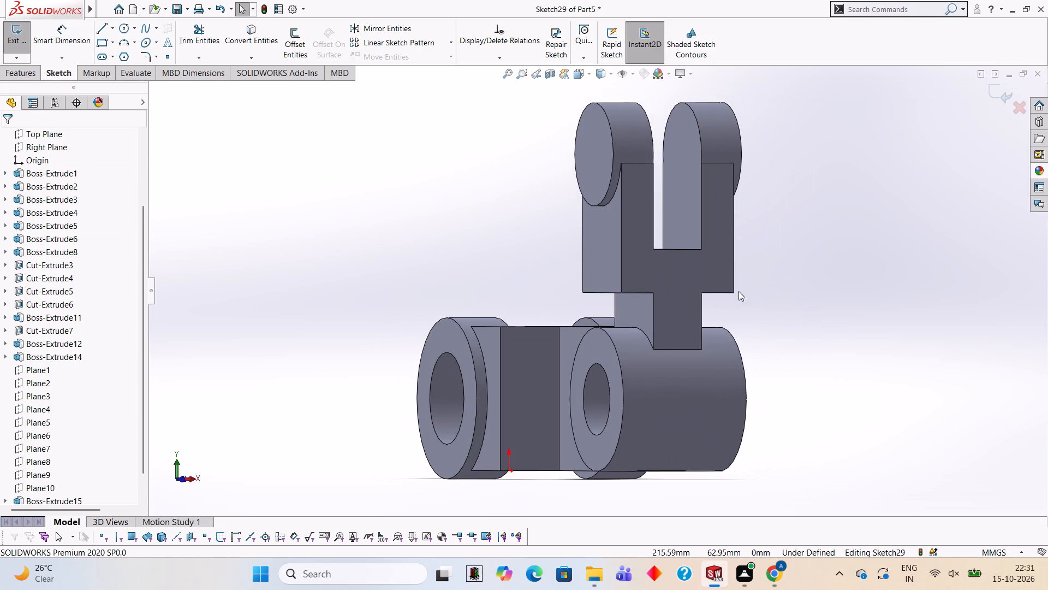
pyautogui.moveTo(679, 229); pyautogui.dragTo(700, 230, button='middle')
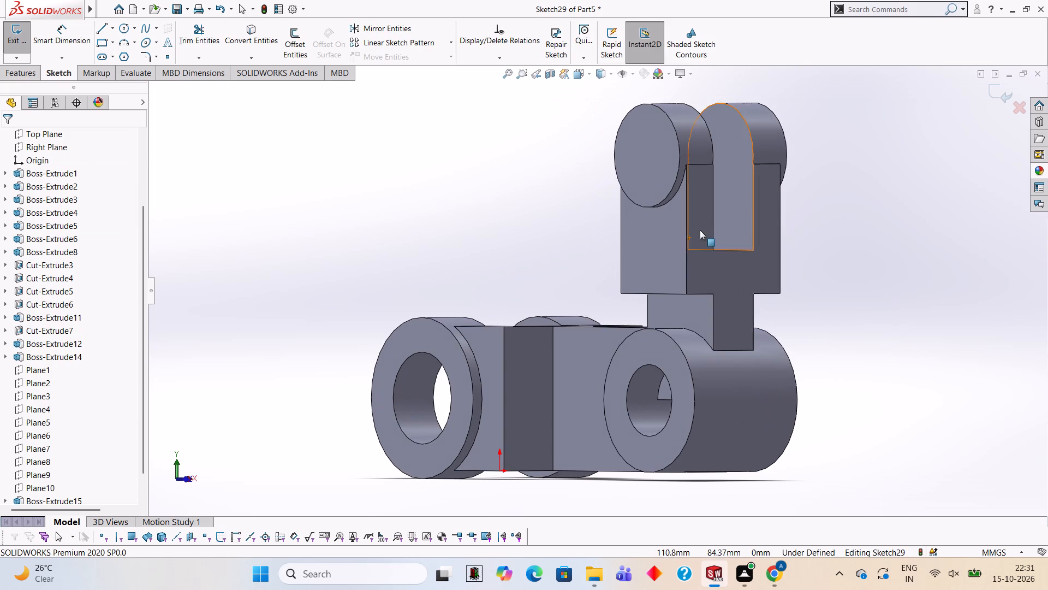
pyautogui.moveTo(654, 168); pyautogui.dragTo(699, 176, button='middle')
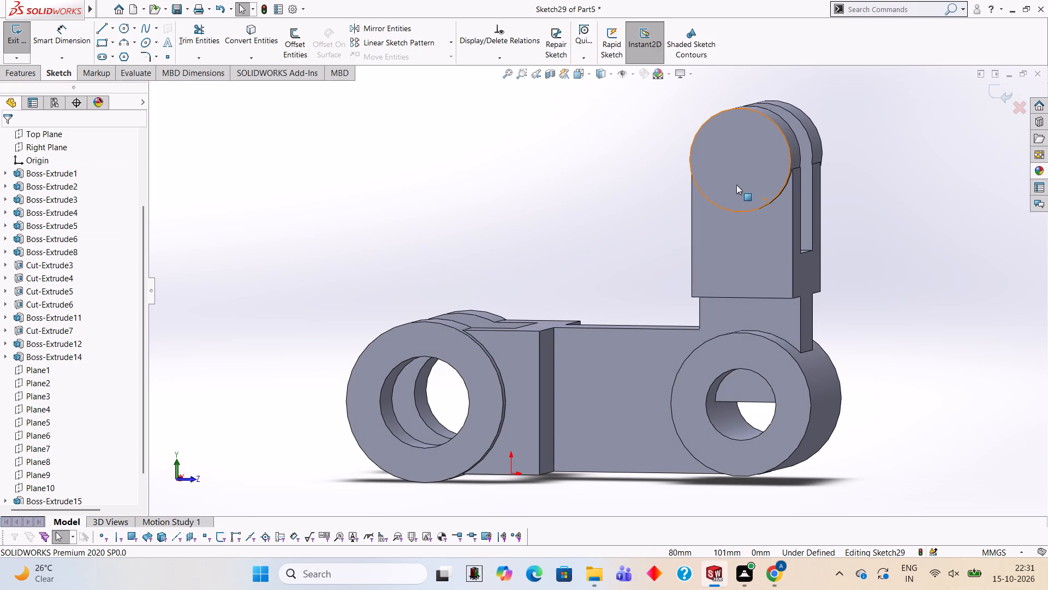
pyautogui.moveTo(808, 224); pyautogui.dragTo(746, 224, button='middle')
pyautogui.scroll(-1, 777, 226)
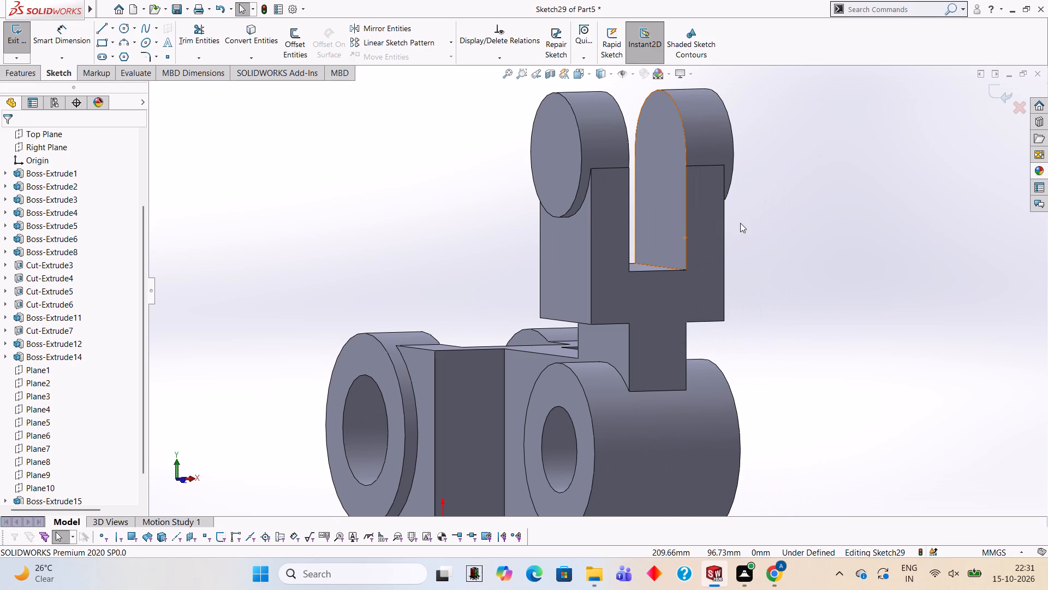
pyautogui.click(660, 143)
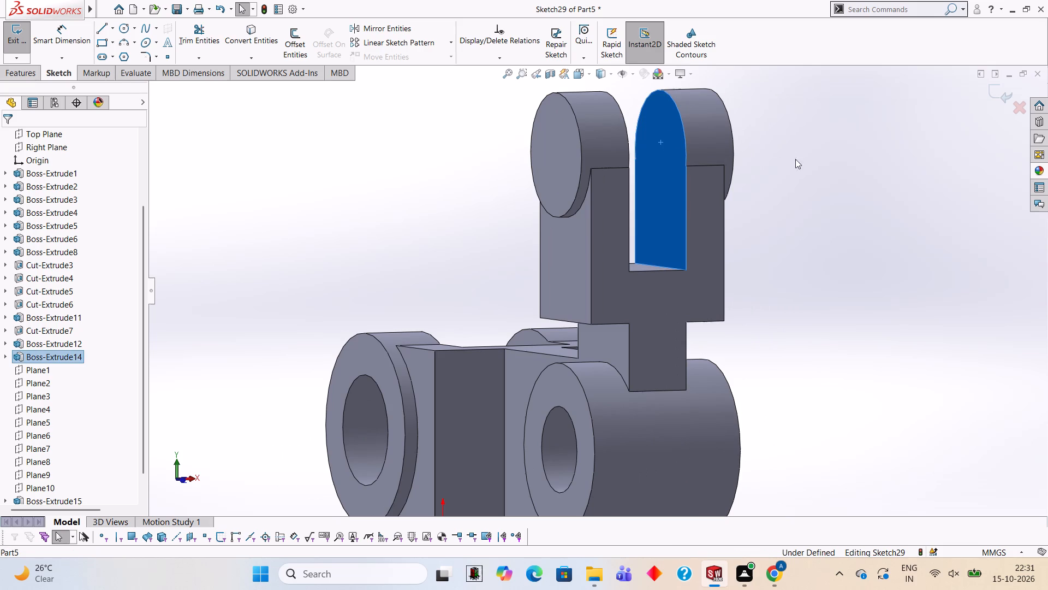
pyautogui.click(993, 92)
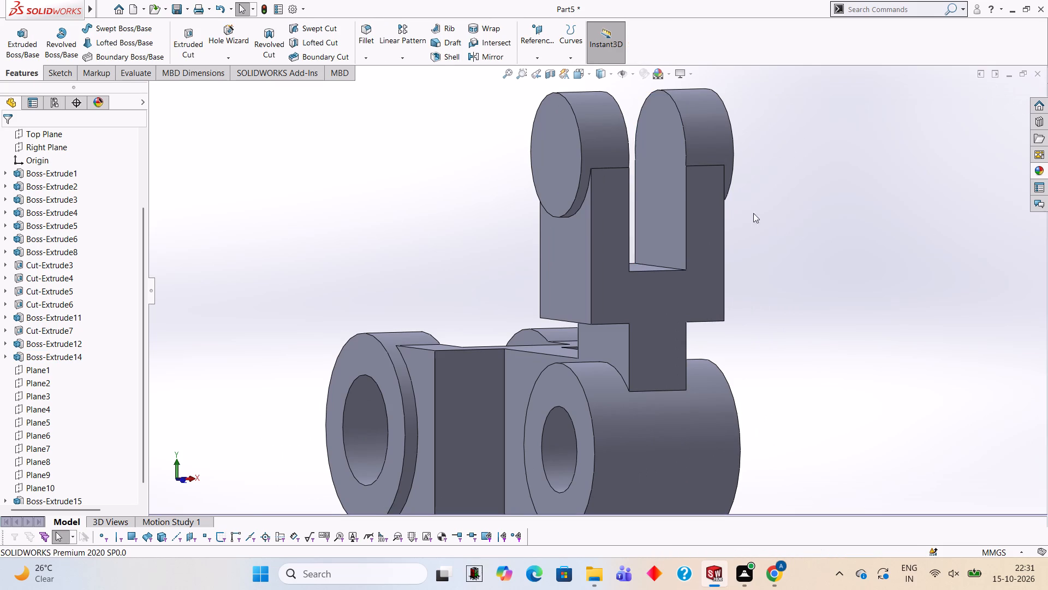
# On the inner face of the upper fork arm, sketch a 3 mm vertical line downward from the upper boss centre.
pyautogui.click(659, 143)
pyautogui.click(713, 112)
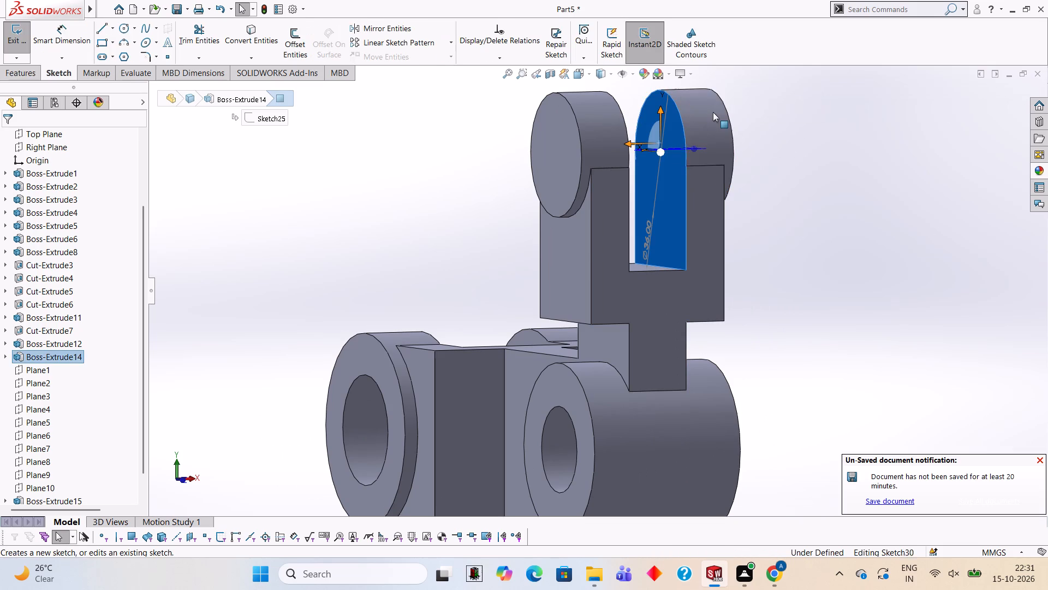
pyautogui.hotkey('ctrl', '8')
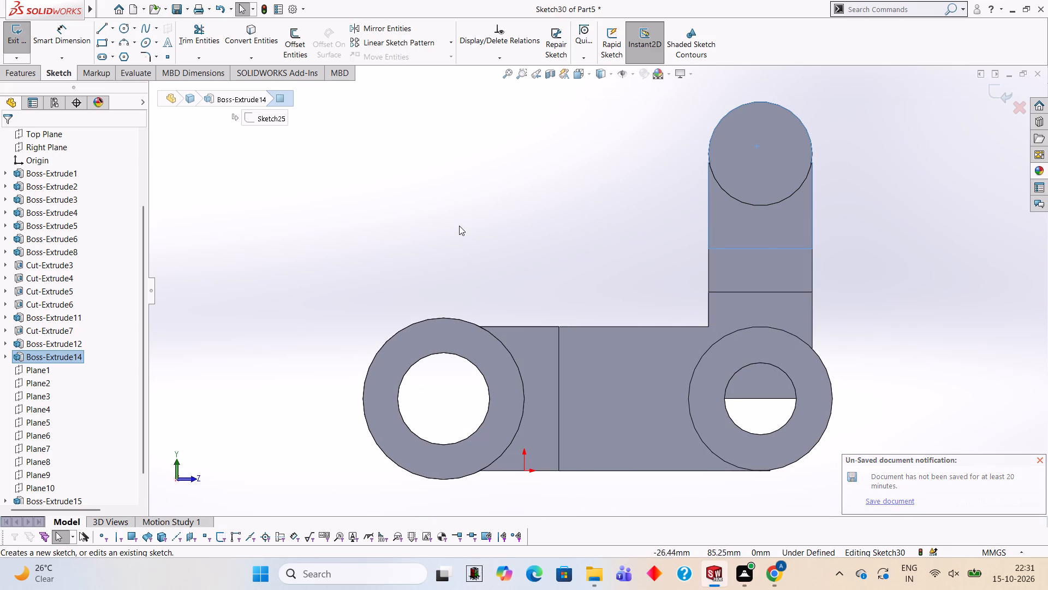
pyautogui.click(99, 27)
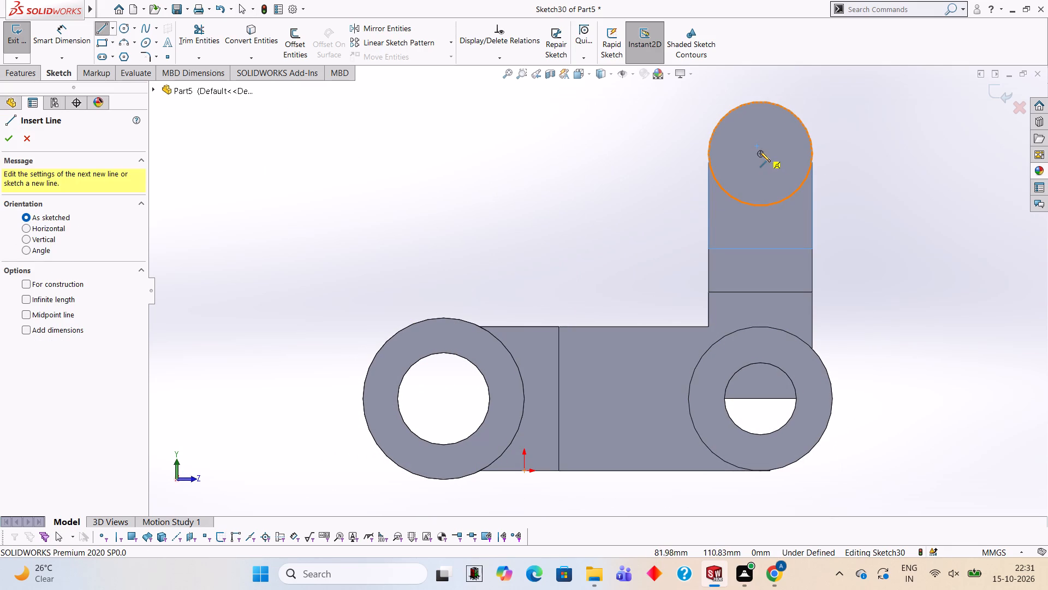
pyautogui.click(760, 154)
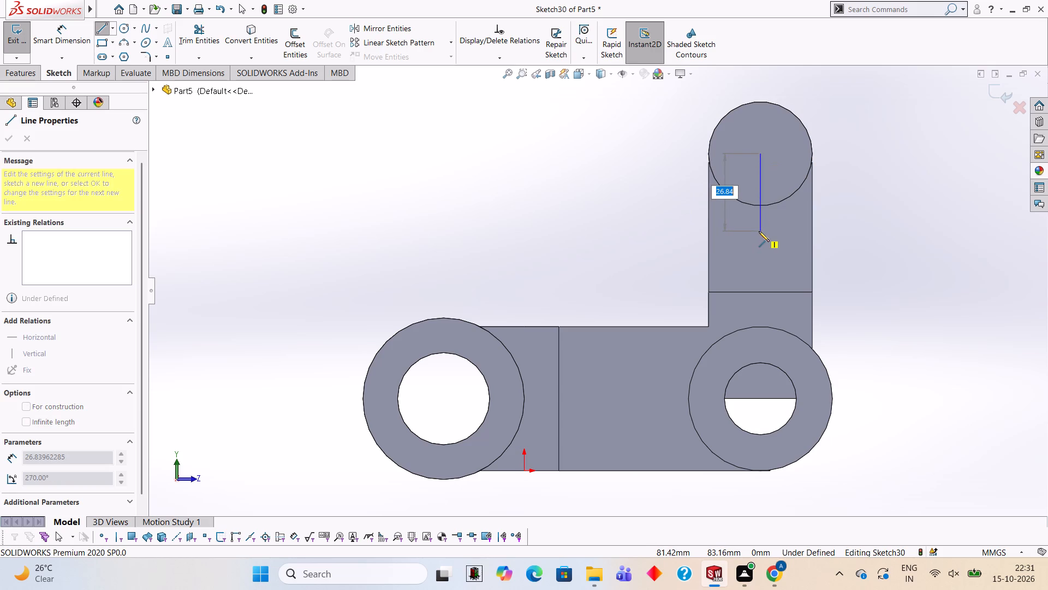
pyautogui.press('3')
pyautogui.press('Return')
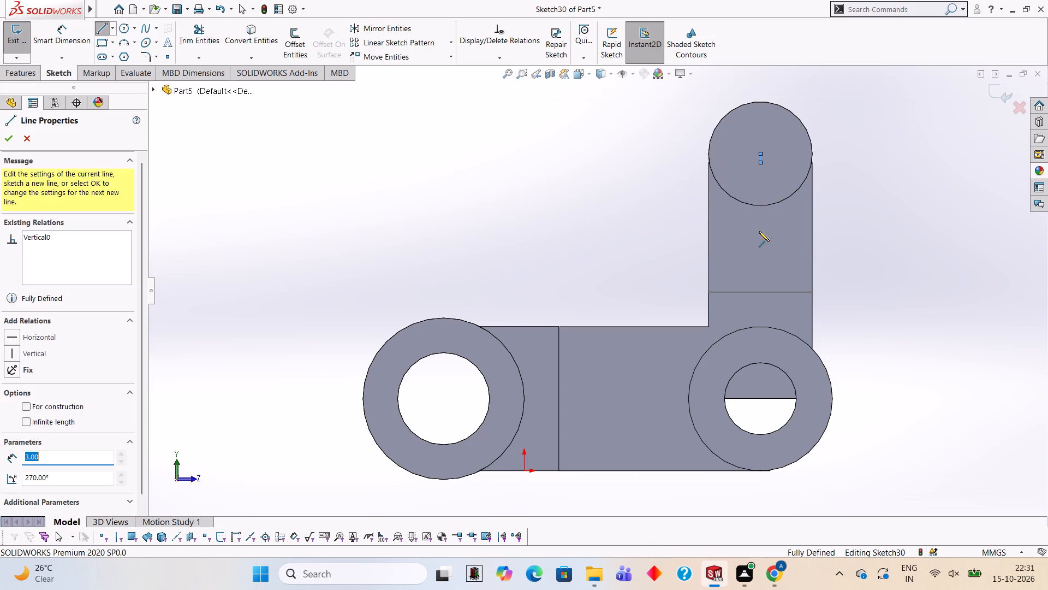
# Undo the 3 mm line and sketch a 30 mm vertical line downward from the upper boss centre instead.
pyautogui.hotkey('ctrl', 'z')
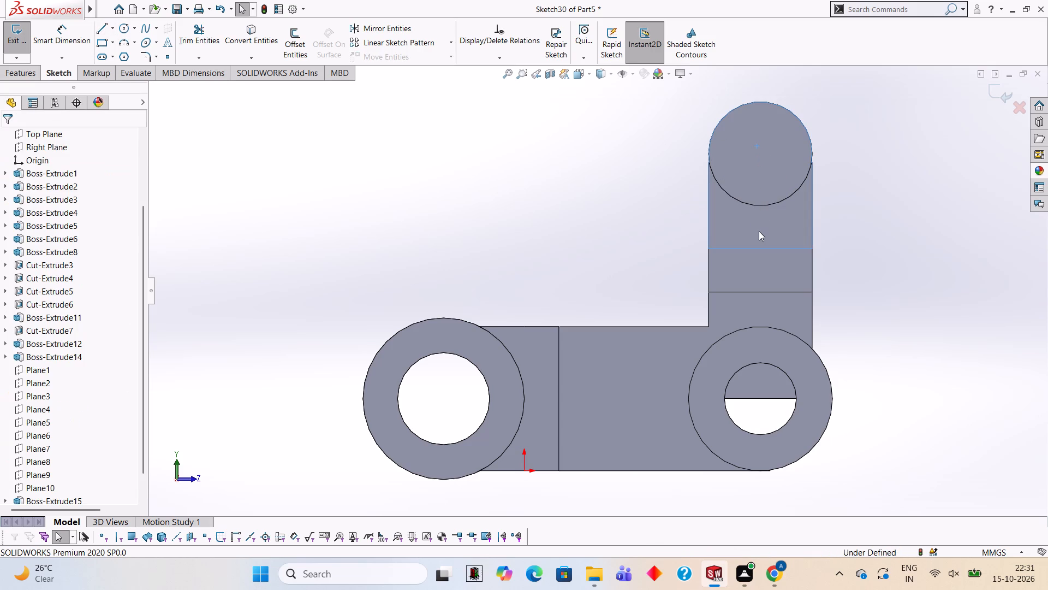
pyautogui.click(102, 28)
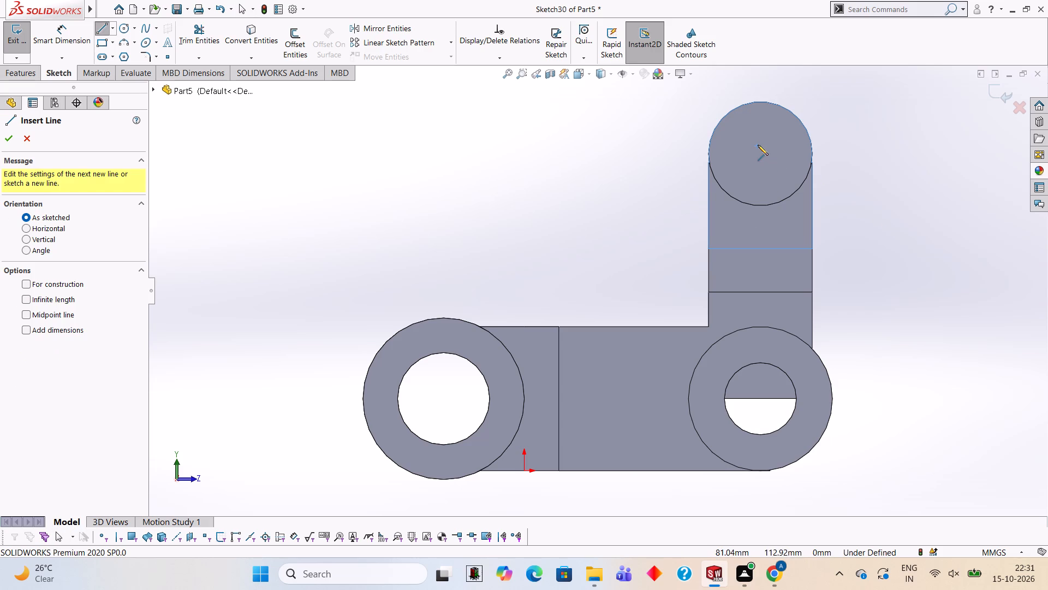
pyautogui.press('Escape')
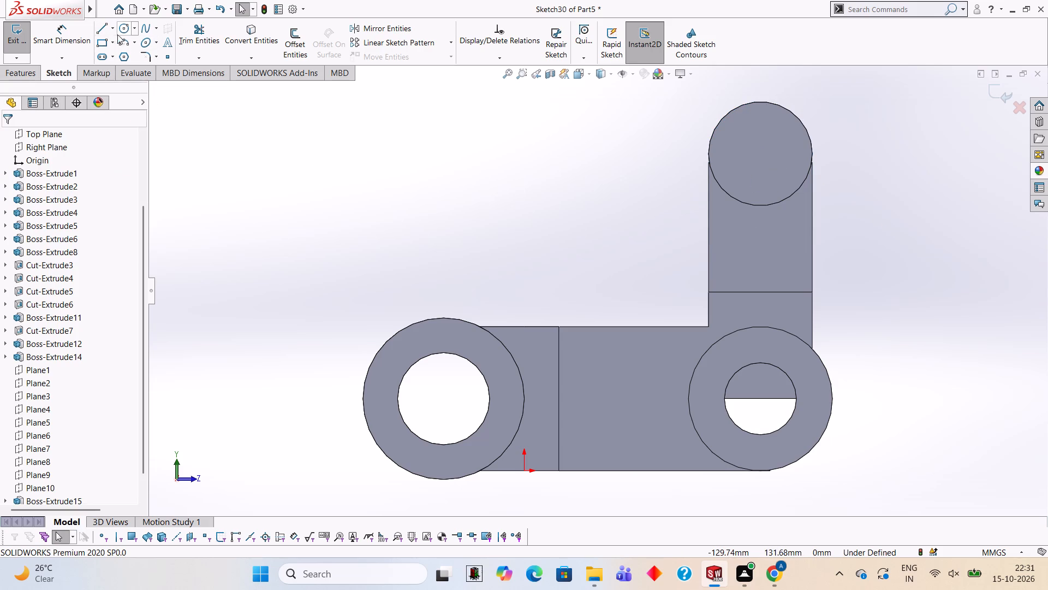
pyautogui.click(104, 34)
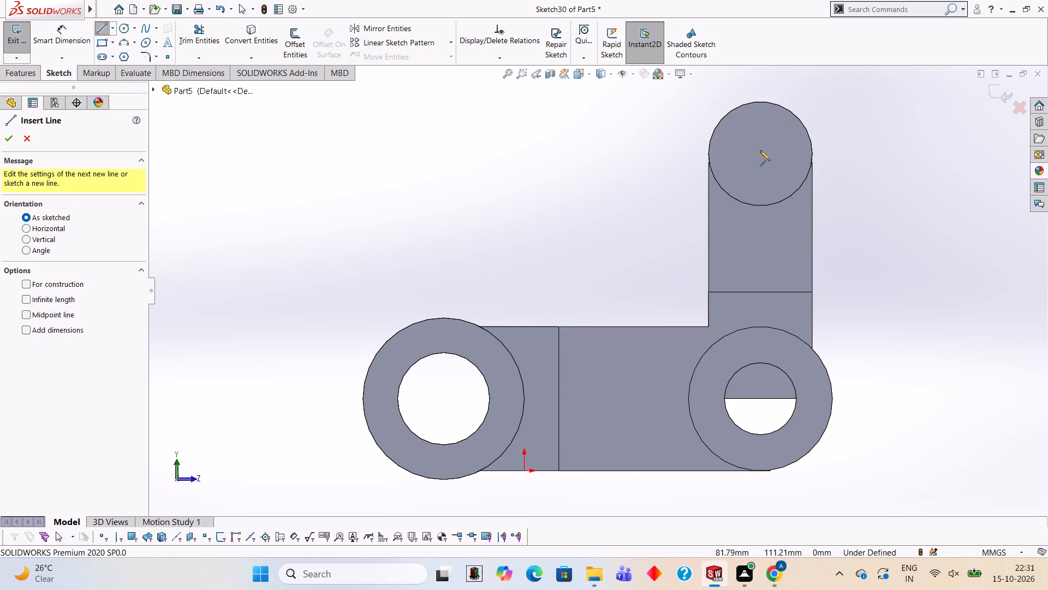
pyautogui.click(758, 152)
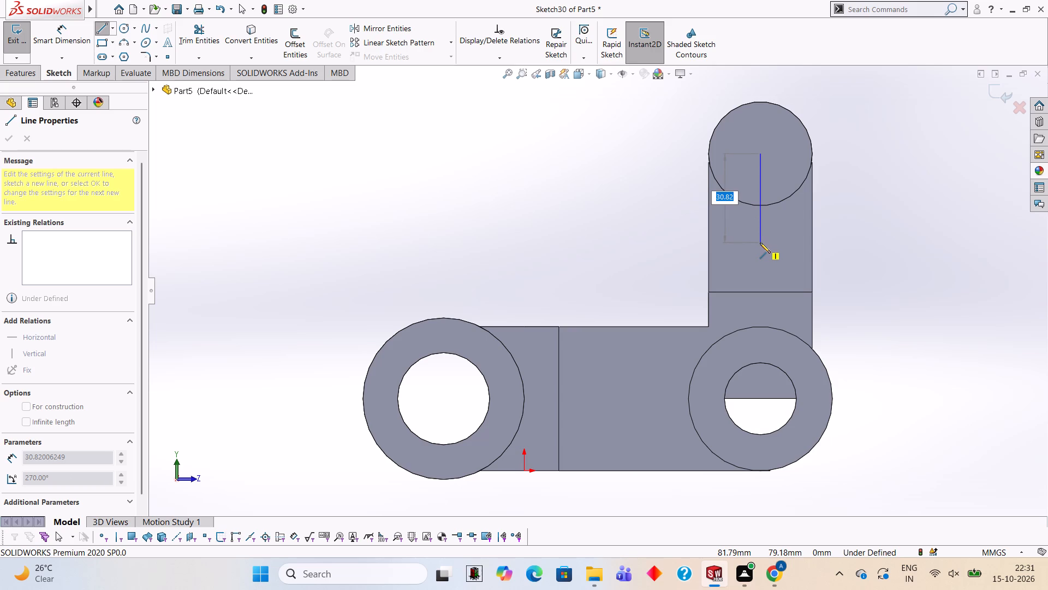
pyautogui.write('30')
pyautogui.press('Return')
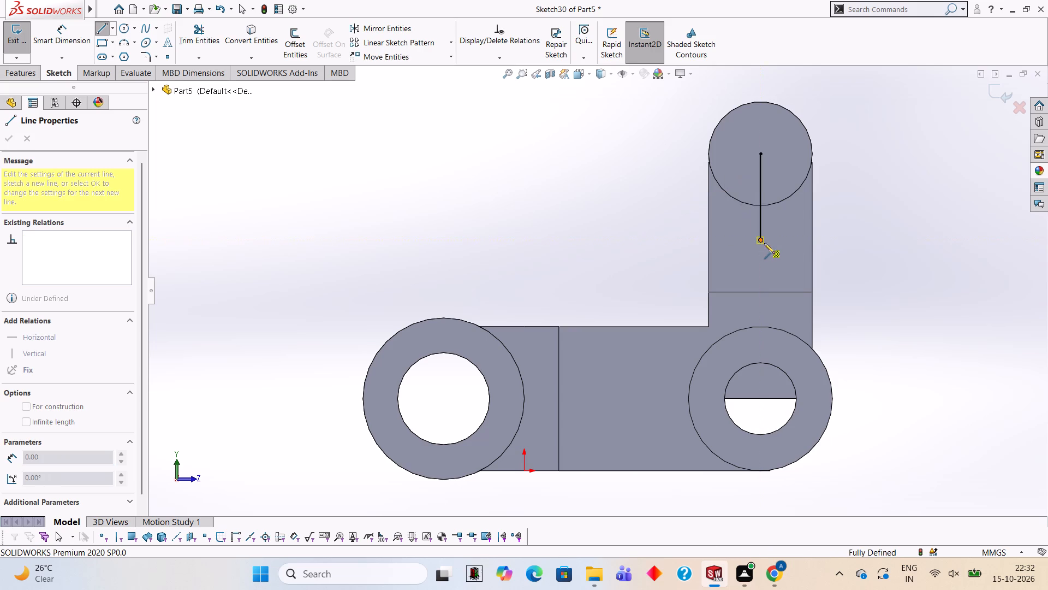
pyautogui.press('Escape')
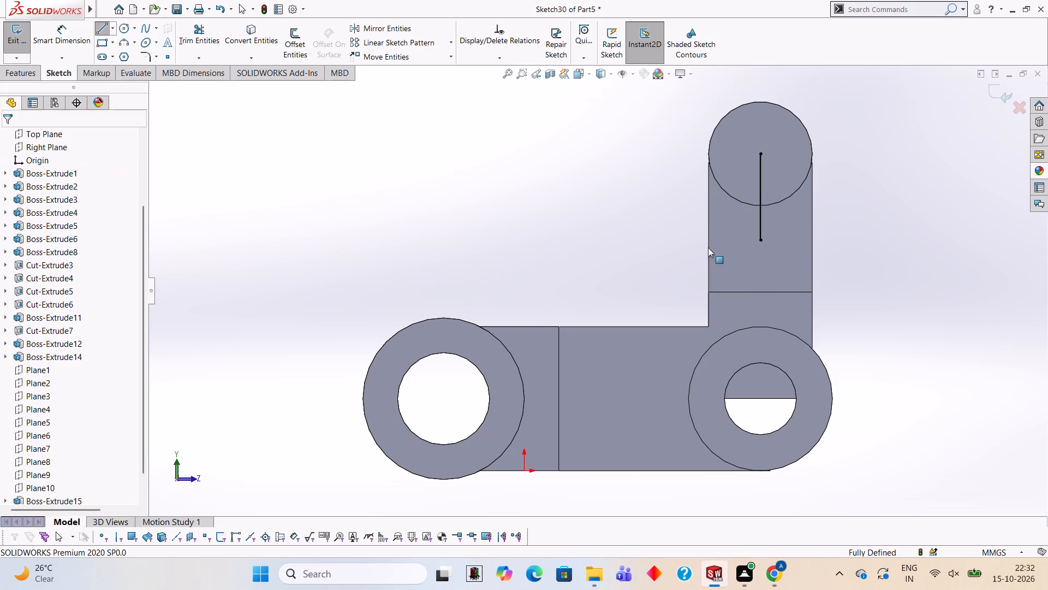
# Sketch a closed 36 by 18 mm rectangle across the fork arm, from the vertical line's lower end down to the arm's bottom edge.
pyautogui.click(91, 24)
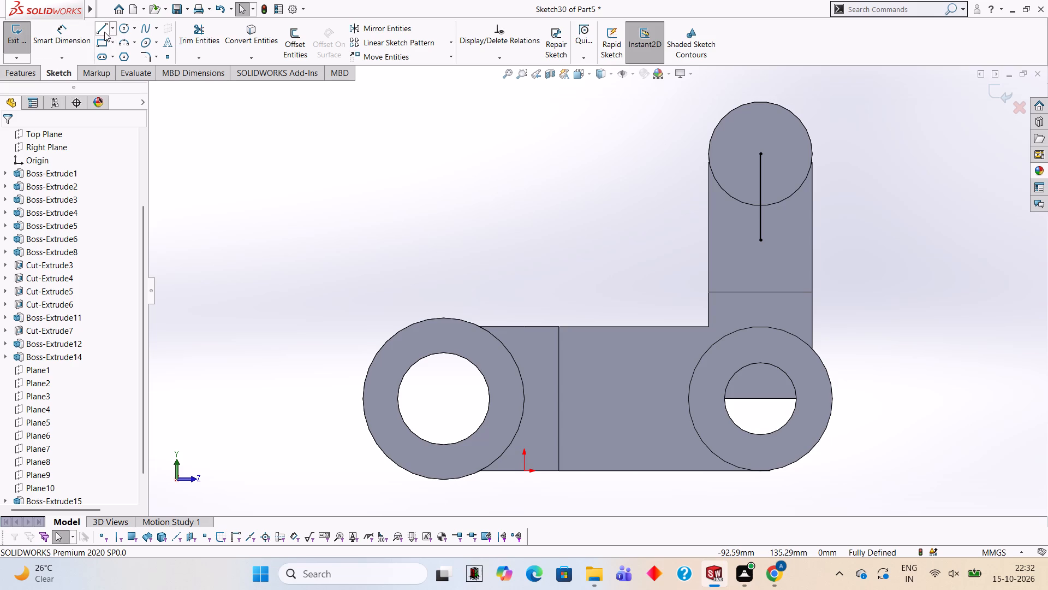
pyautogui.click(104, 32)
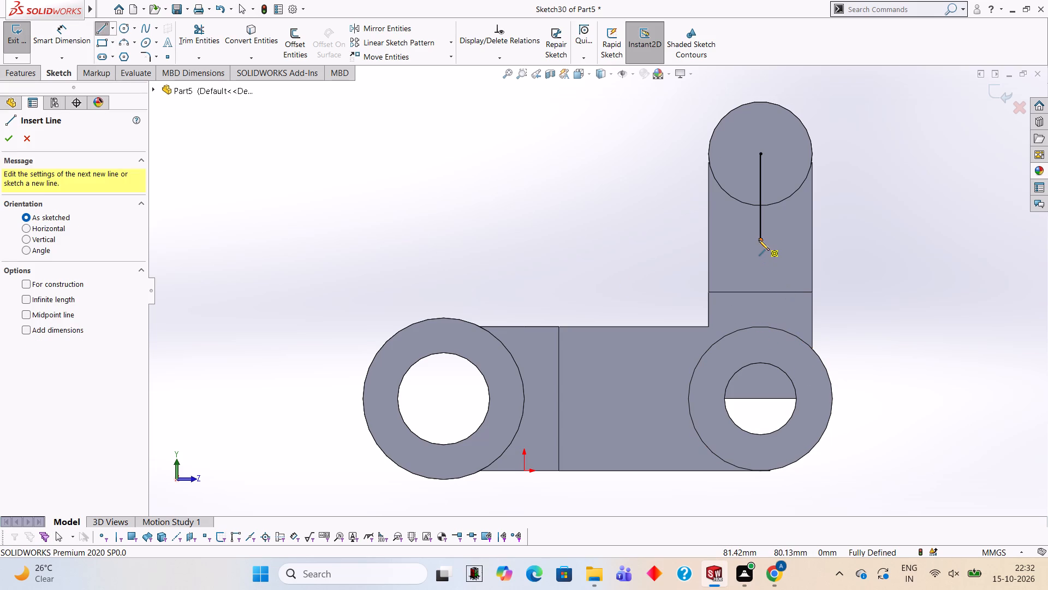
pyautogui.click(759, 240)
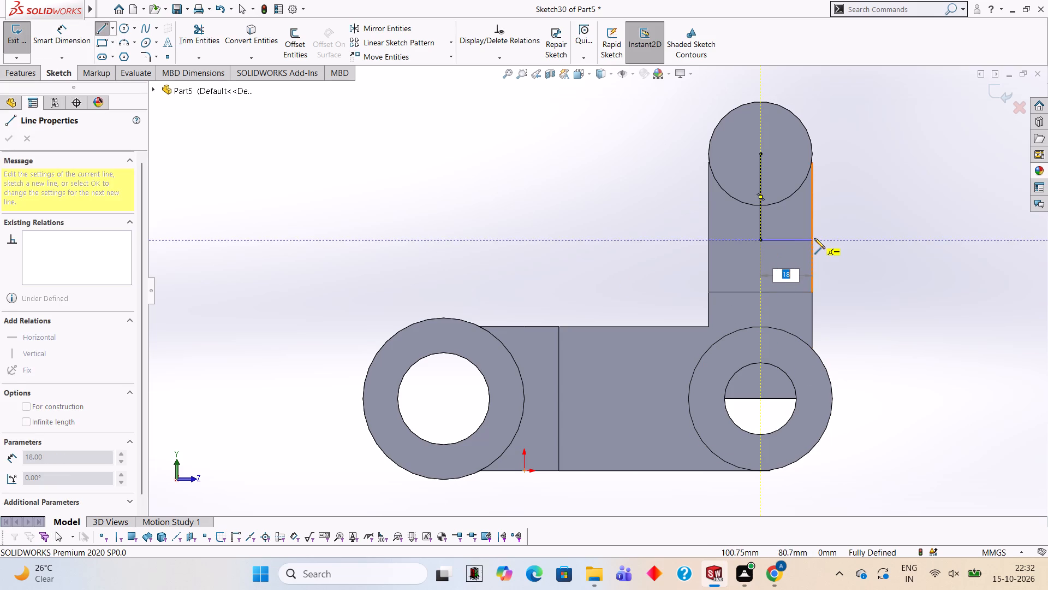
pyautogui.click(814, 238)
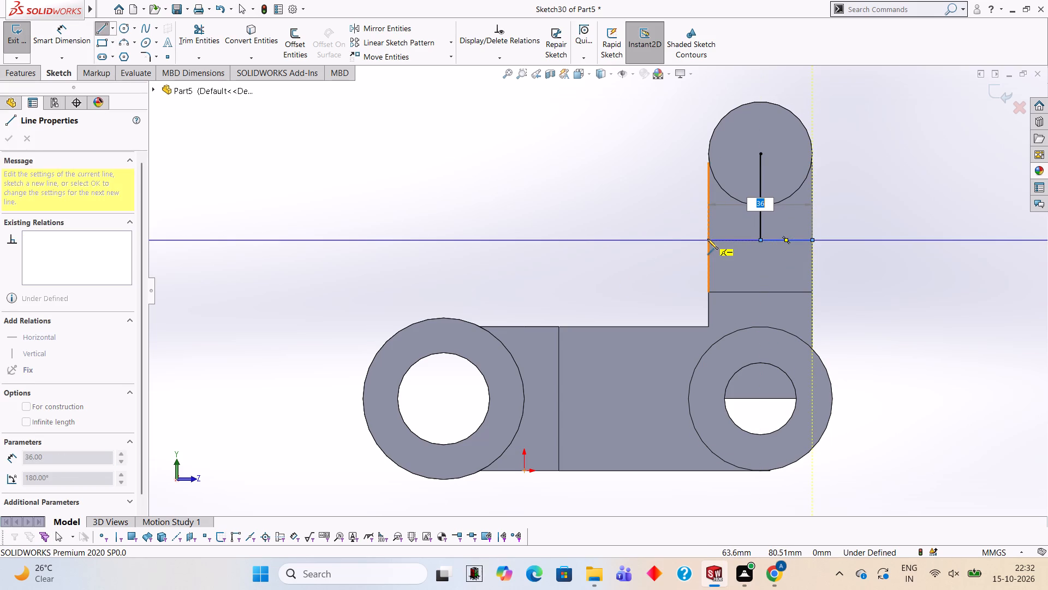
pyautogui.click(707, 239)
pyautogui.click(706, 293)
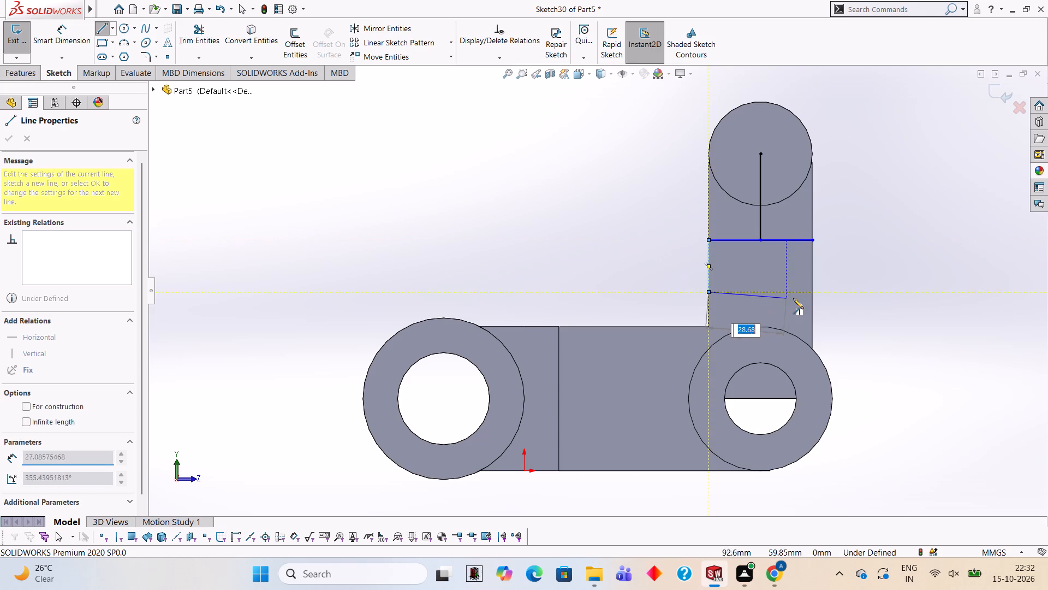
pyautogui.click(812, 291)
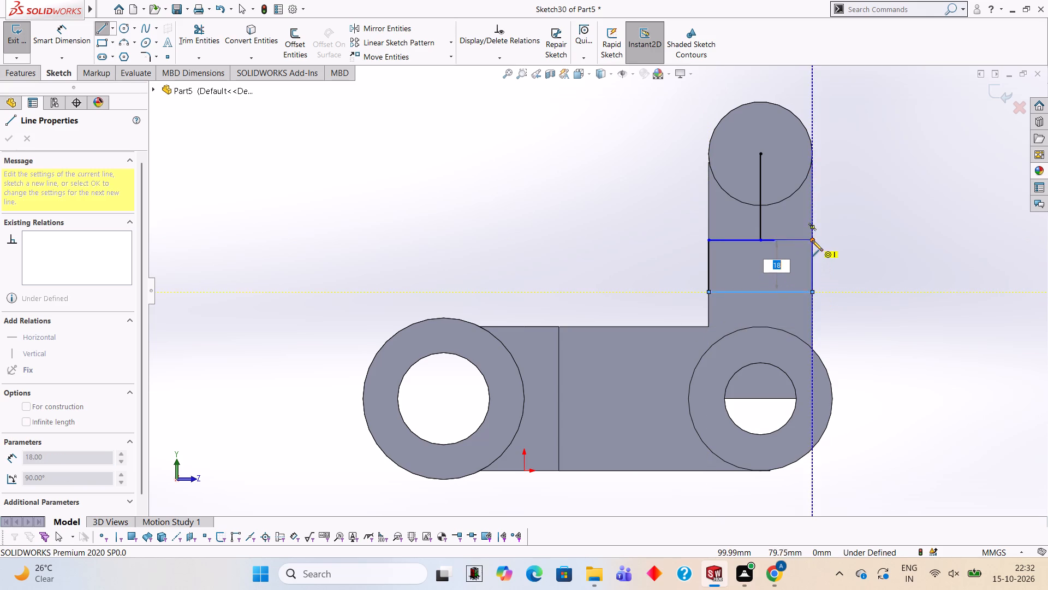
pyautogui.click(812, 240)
# Examine how the sketched rectangle lines up with the fork arm and the bottom of the slot between the arms.
pyautogui.moveTo(864, 269); pyautogui.dragTo(784, 275, button='middle')
pyautogui.moveTo(844, 322); pyautogui.dragTo(841, 321, button='middle')
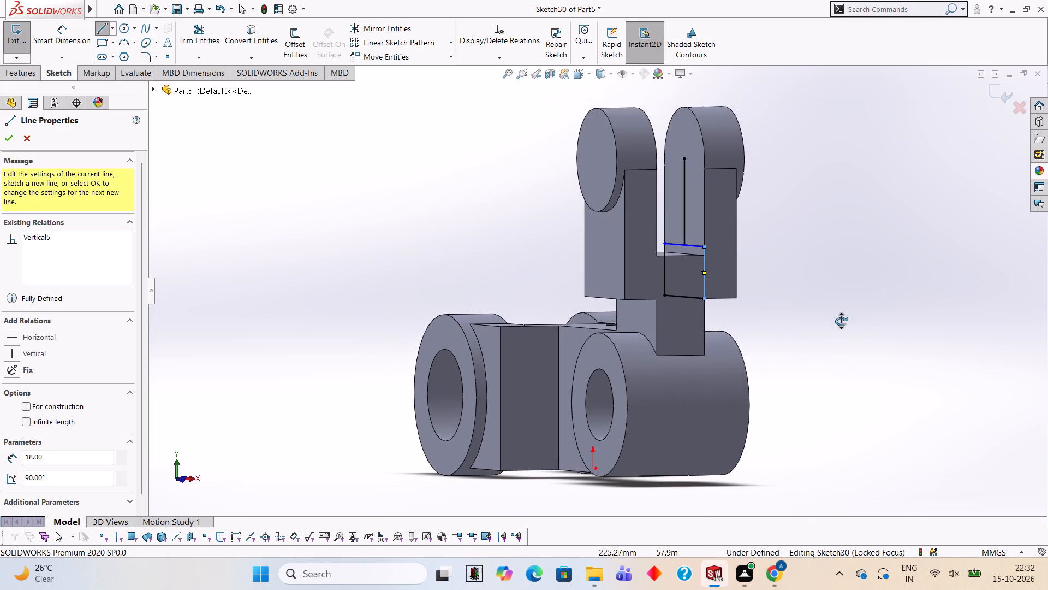
pyautogui.moveTo(841, 321); pyautogui.dragTo(815, 309, button='middle')
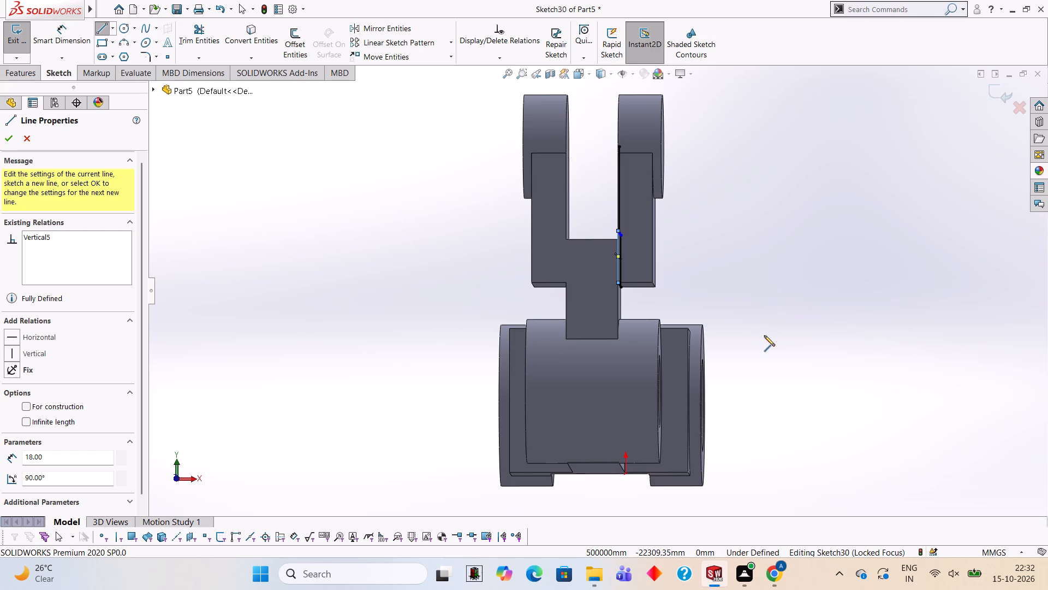
pyautogui.scroll(-2, 650, 249)
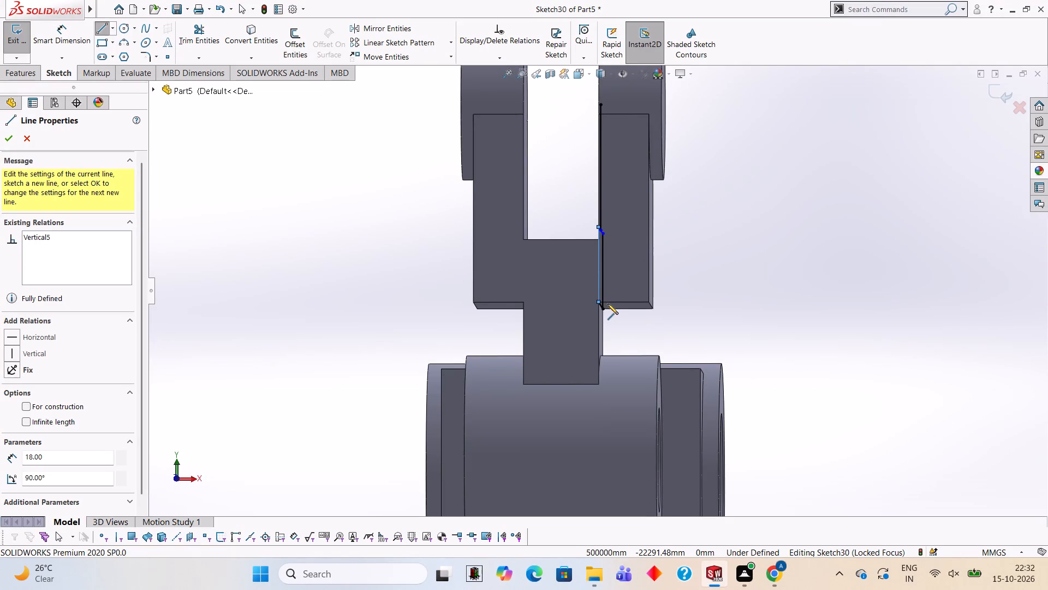
pyautogui.scroll(2, 678, 160)
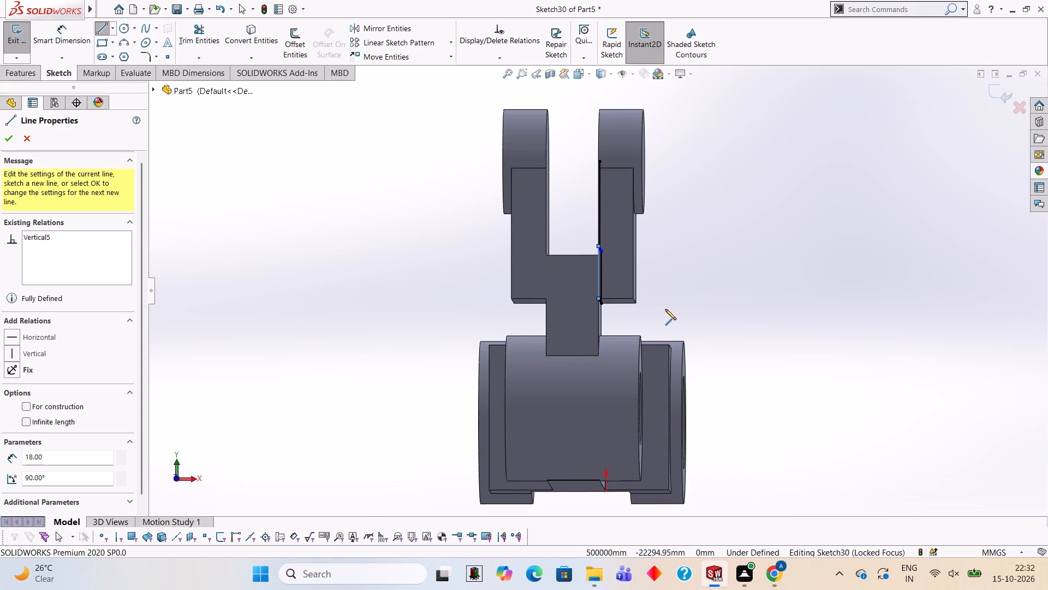
pyautogui.scroll(-1, 653, 240)
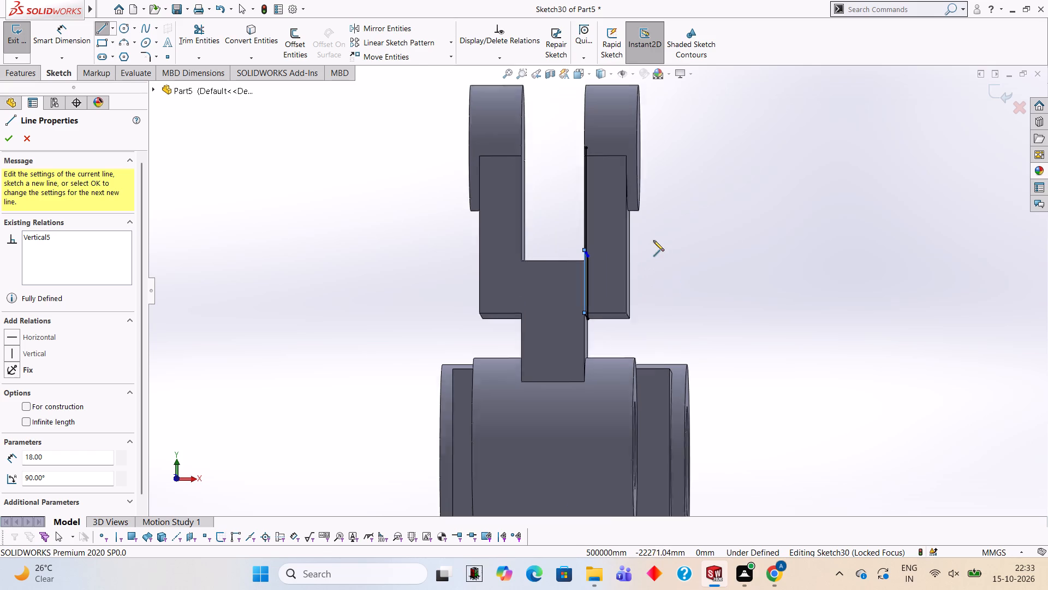
pyautogui.scroll(-2, 653, 240)
pyautogui.moveTo(574, 291); pyautogui.dragTo(579, 300, button='middle')
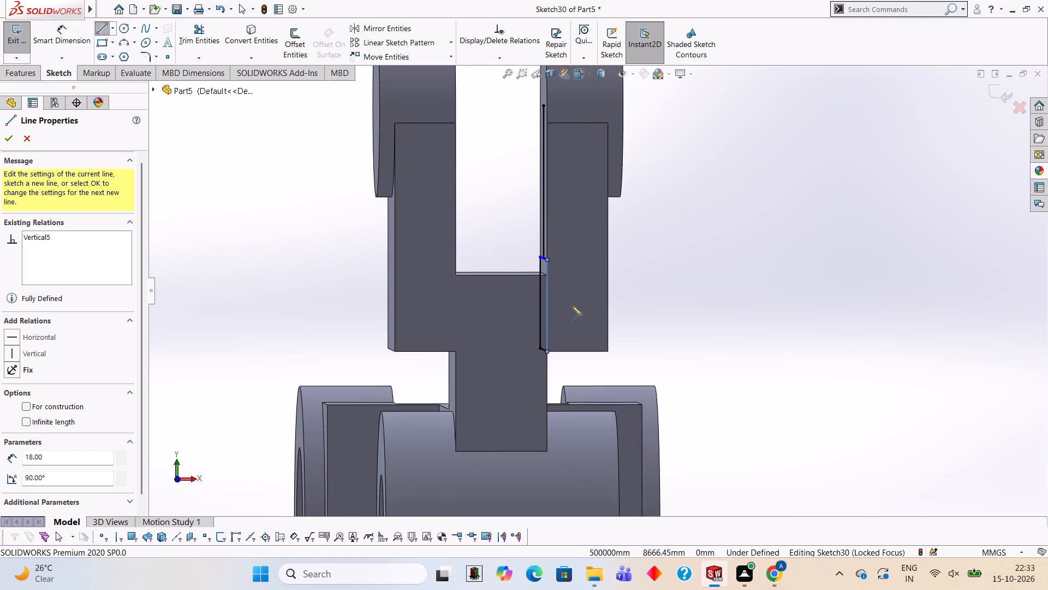
pyautogui.moveTo(541, 274); pyautogui.dragTo(638, 274, button='middle')
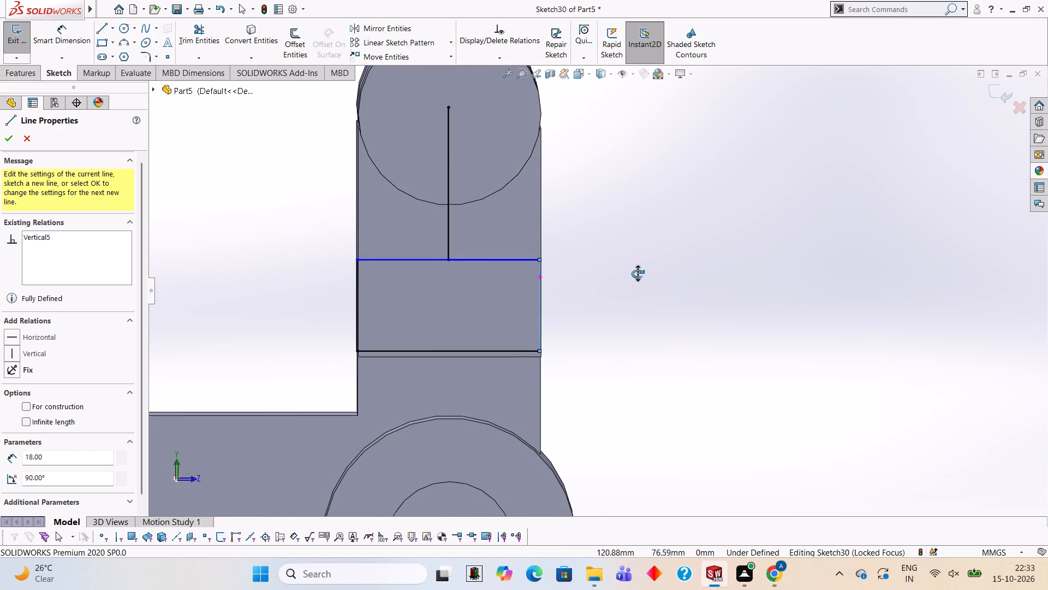
pyautogui.moveTo(638, 274); pyautogui.dragTo(581, 268, button='middle')
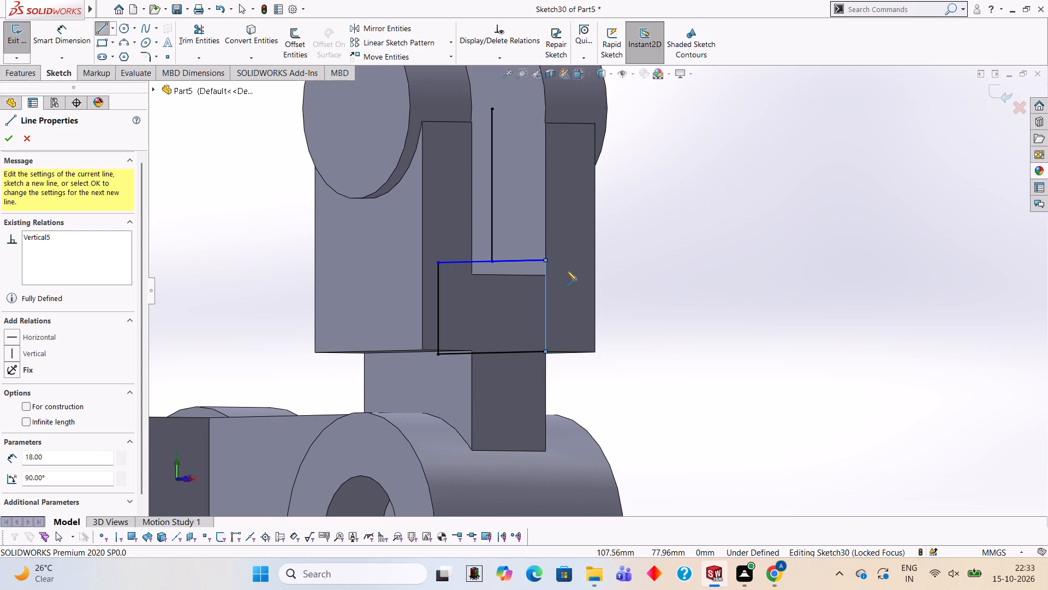
pyautogui.moveTo(406, 292); pyautogui.dragTo(424, 291, button='middle')
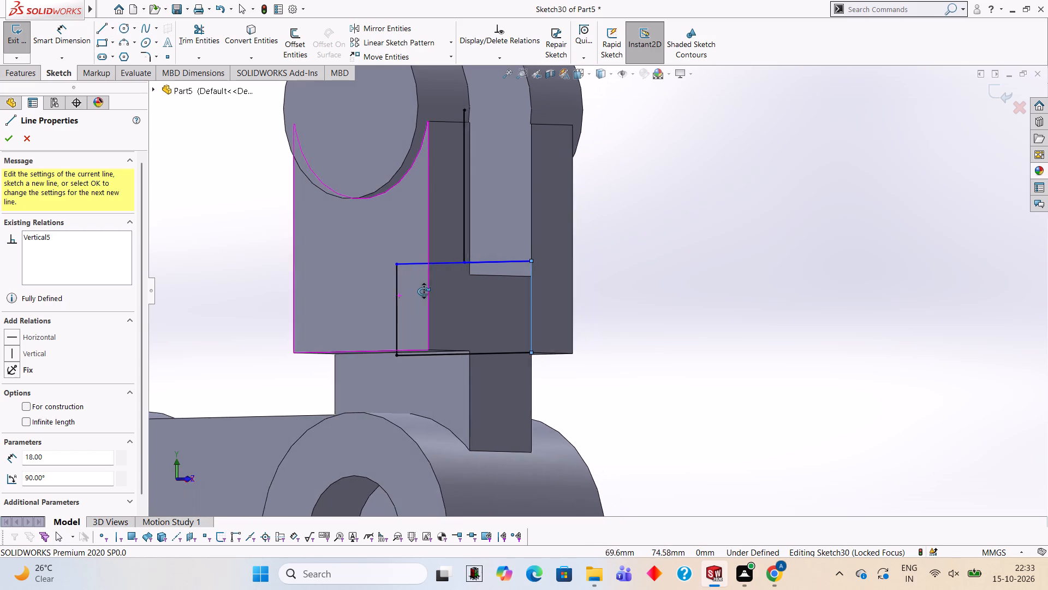
pyautogui.moveTo(424, 291); pyautogui.dragTo(471, 293, button='middle')
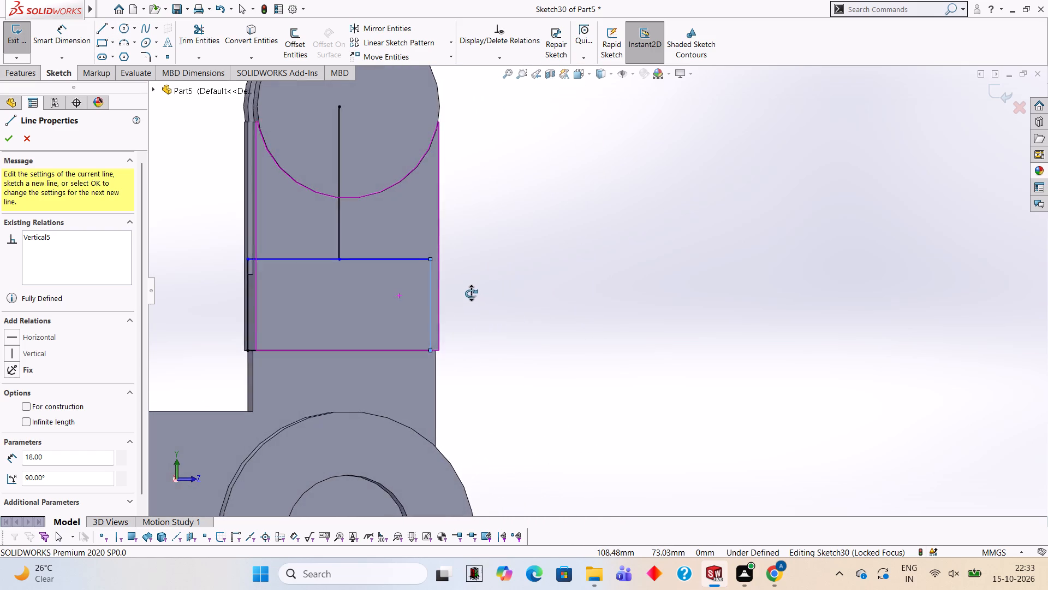
pyautogui.moveTo(471, 293); pyautogui.dragTo(468, 293, button='middle')
pyautogui.press('Escape')
pyautogui.scroll(-1, 546, 236)
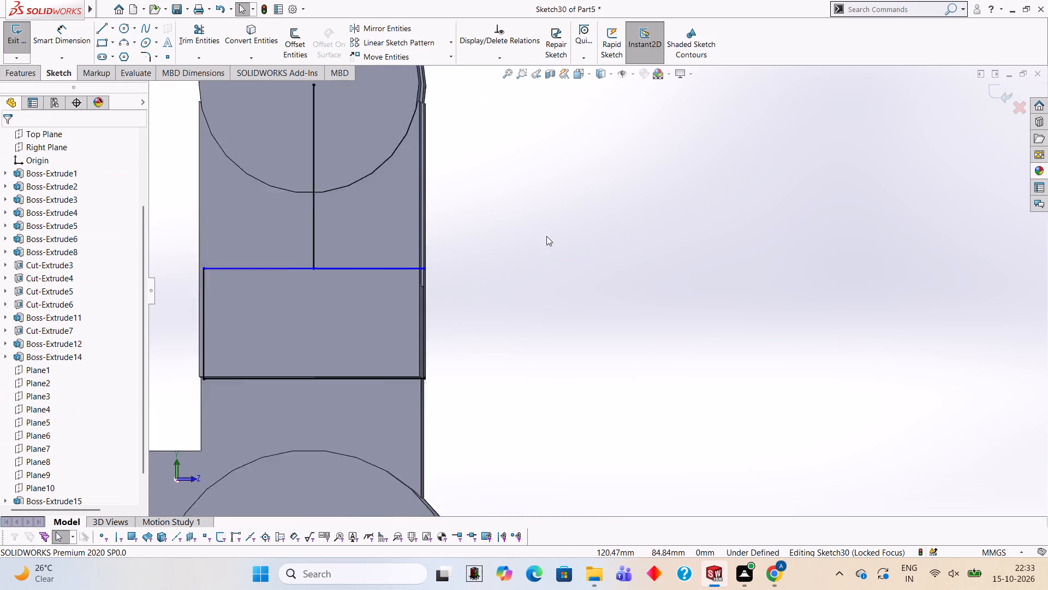
pyautogui.scroll(-1, 546, 236)
pyautogui.scroll(4, 528, 285)
pyautogui.middleClick(511, 304)
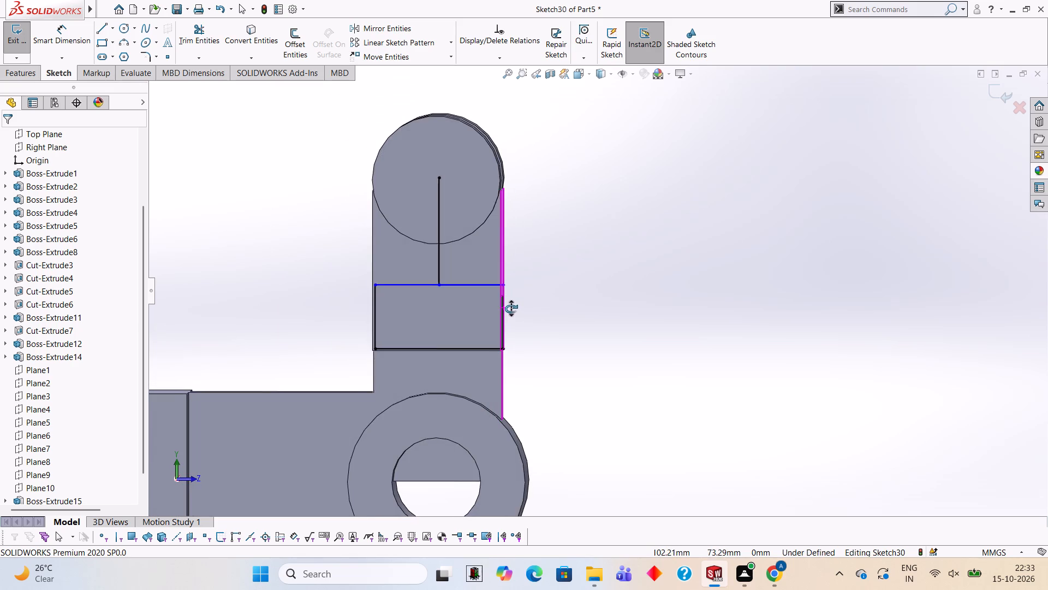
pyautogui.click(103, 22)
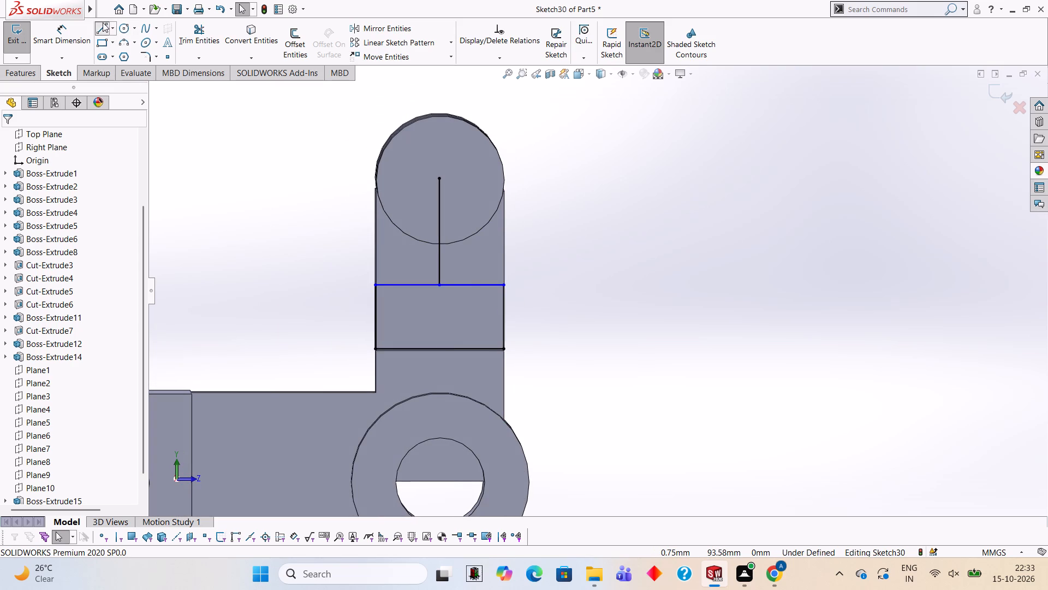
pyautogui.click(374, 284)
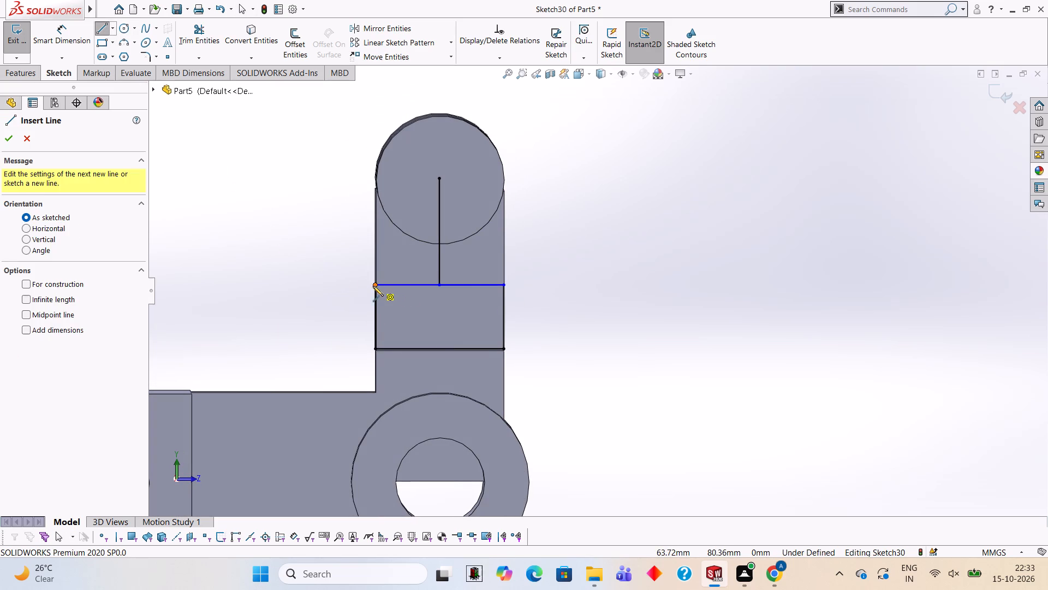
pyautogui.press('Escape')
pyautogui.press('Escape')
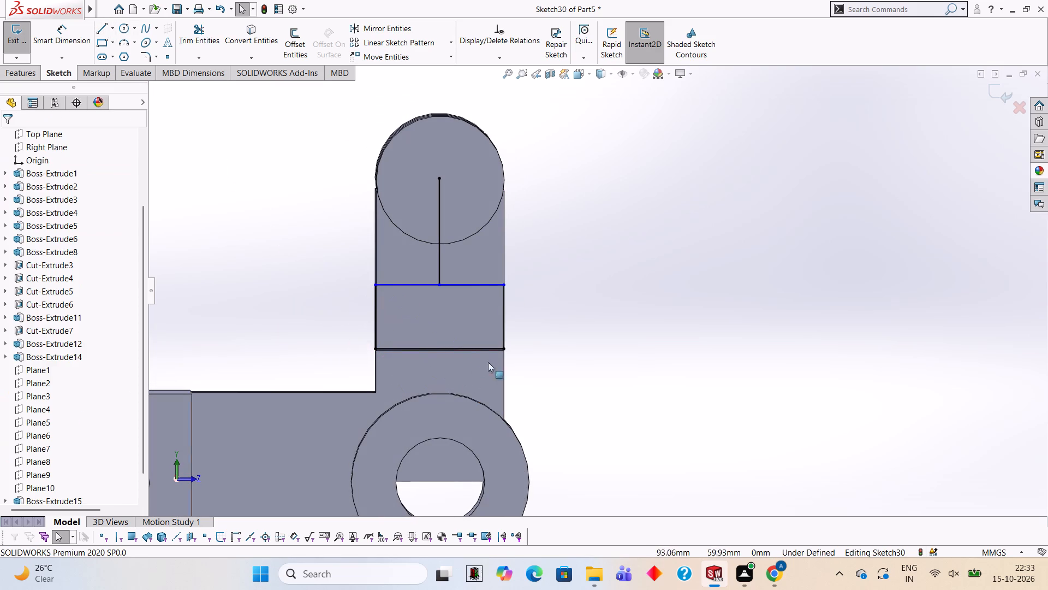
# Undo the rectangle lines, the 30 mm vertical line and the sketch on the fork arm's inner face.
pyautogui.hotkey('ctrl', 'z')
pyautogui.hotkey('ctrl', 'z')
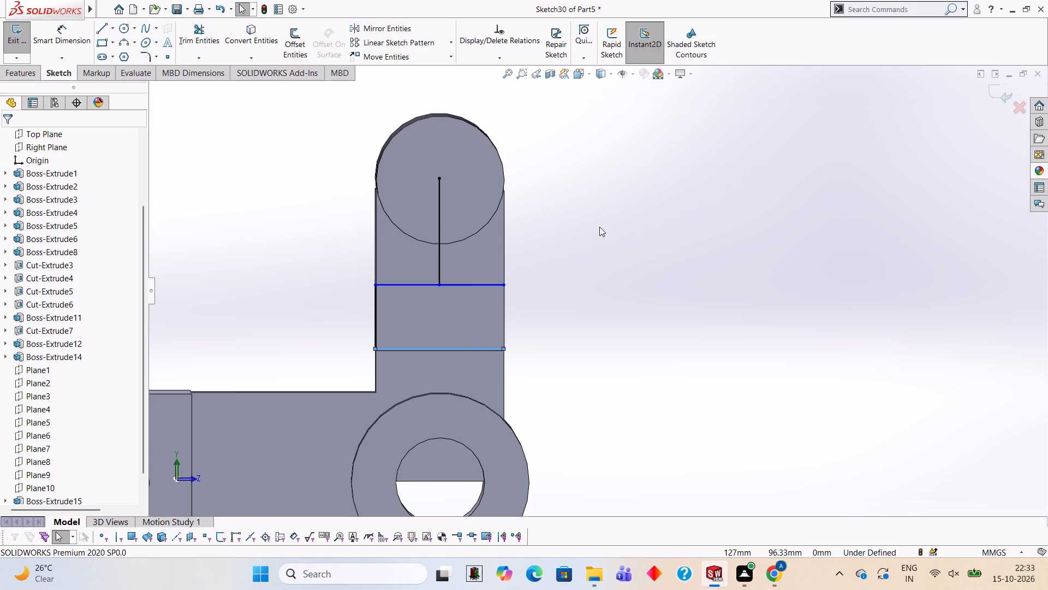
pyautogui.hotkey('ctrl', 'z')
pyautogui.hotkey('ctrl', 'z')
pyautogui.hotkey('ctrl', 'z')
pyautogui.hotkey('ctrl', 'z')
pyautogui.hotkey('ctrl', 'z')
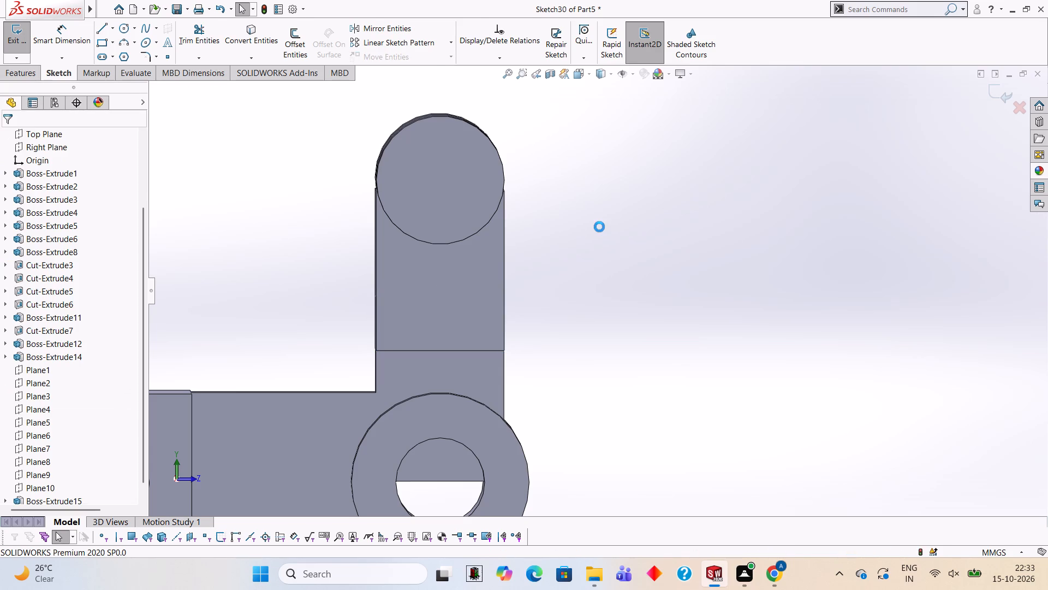
# Examine the upper fork from several angles, checking the slot between its arms and the neck joining the cylindrical boss.
pyautogui.moveTo(609, 256); pyautogui.dragTo(532, 255, button='middle')
pyautogui.scroll(3, 523, 277)
pyautogui.moveTo(660, 335); pyautogui.dragTo(606, 201, button='middle')
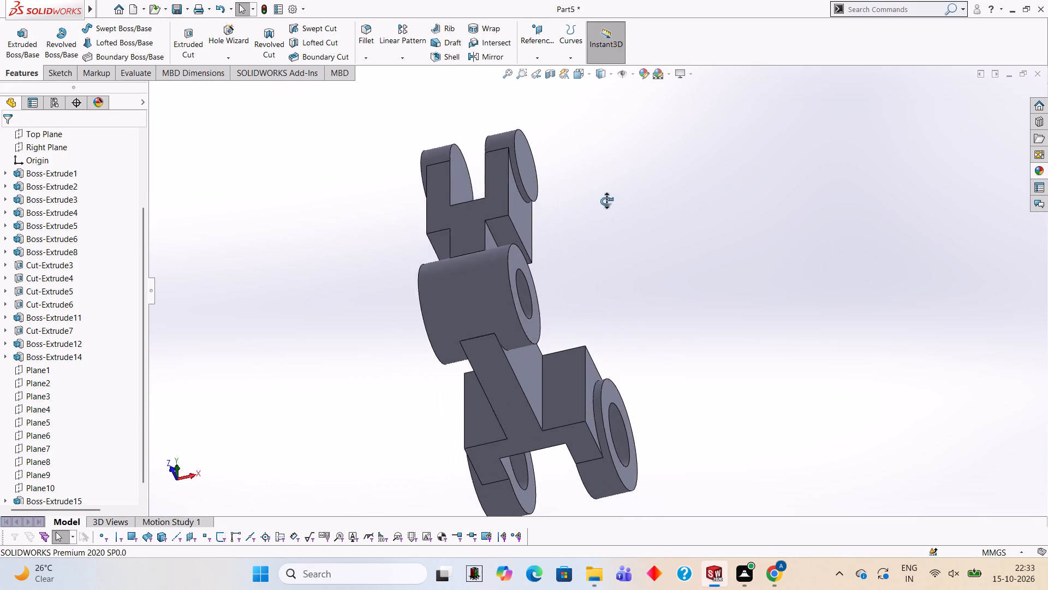
pyautogui.moveTo(606, 201); pyautogui.dragTo(605, 188, button='middle')
pyautogui.moveTo(591, 247); pyautogui.dragTo(603, 320, button='middle')
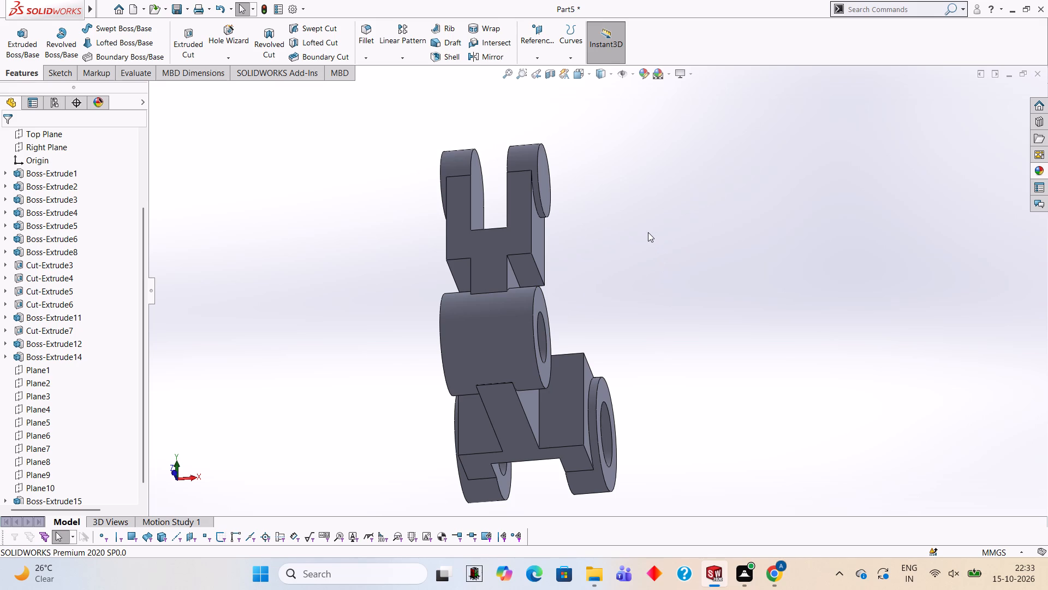
pyautogui.scroll(2, 474, 225)
pyautogui.scroll(-2, 468, 225)
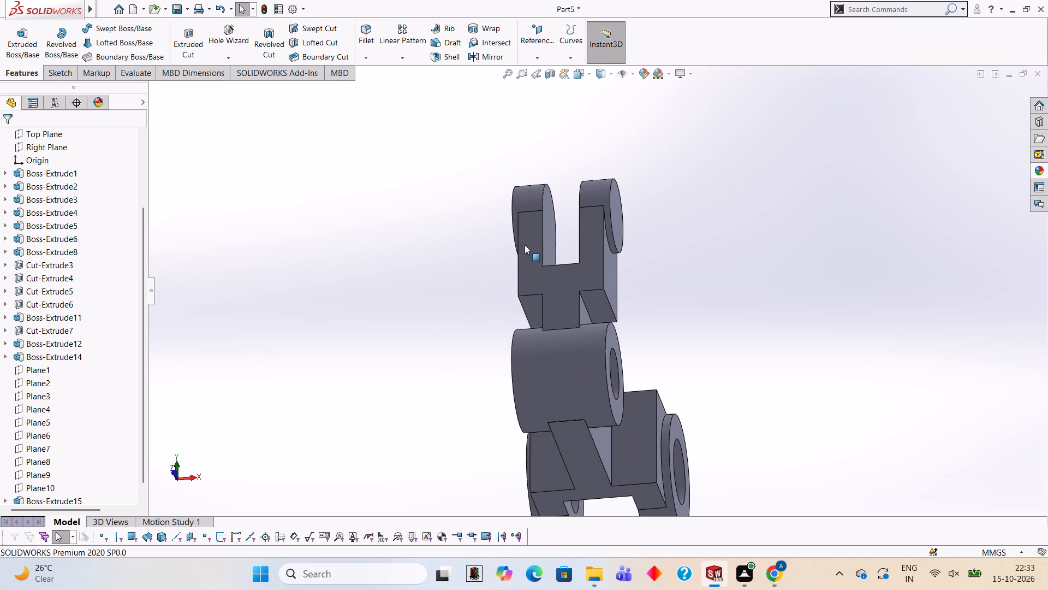
pyautogui.scroll(-2, 540, 262)
pyautogui.moveTo(597, 261); pyautogui.dragTo(604, 375, button='middle')
pyautogui.scroll(2, 594, 354)
pyautogui.scroll(-1, 592, 354)
pyautogui.scroll(2, 581, 355)
pyautogui.scroll(-5, 580, 356)
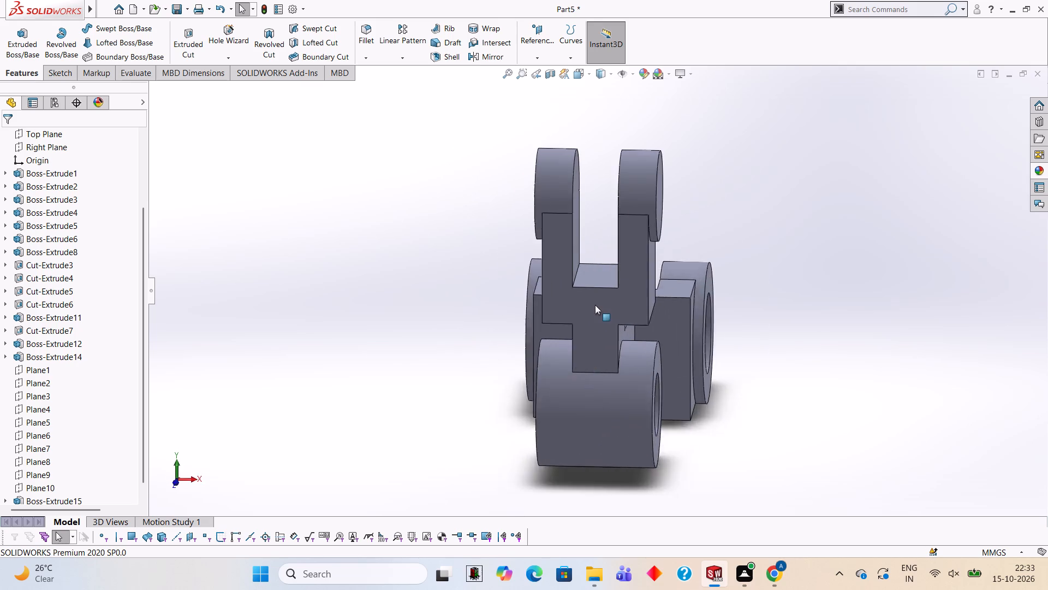
pyautogui.scroll(-1, 595, 305)
pyautogui.scroll(1, 634, 237)
pyautogui.scroll(-1, 634, 237)
pyautogui.moveTo(666, 340); pyautogui.dragTo(656, 283, button='middle')
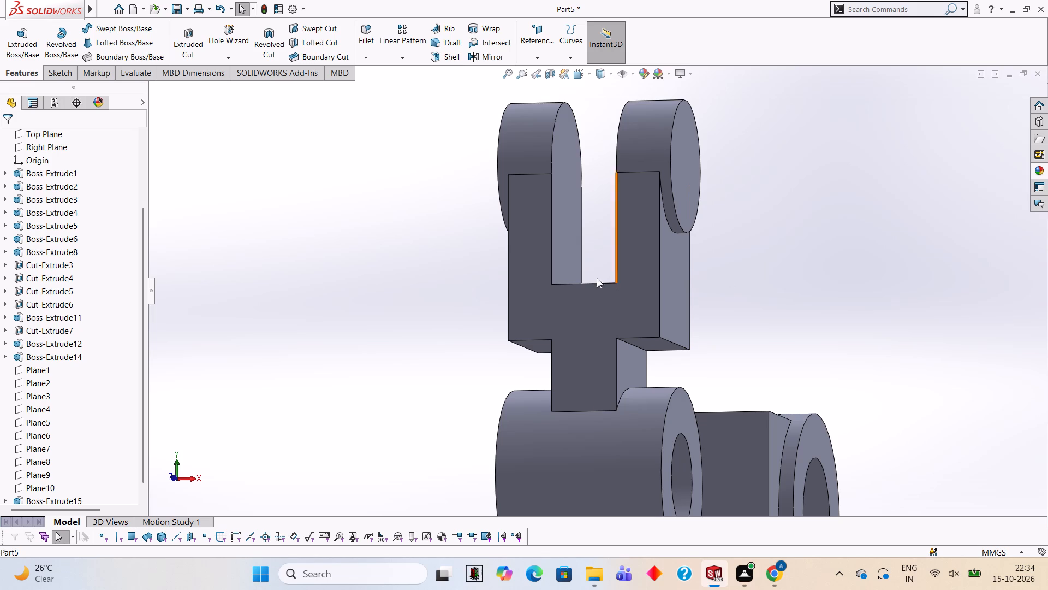
# Redo the undone sketch on the fork arm's inner face, restoring its 30 mm vertical line and the 36 by 18 mm rectangle.
pyautogui.hotkey('ctrl', 'y')
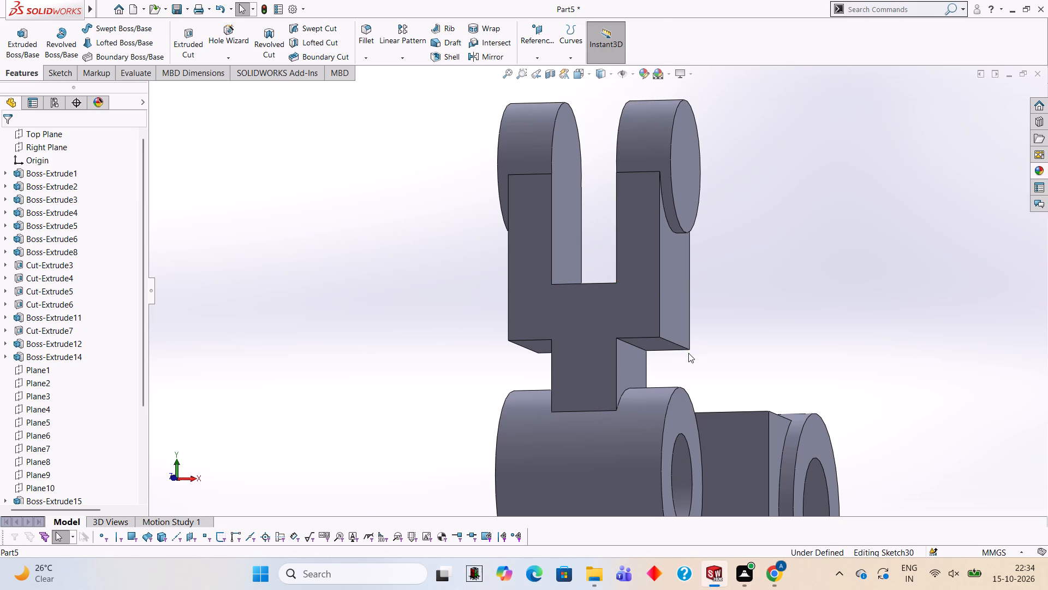
pyautogui.hotkey('ctrl', 'y')
pyautogui.hotkey('ctrl', 'y')
pyautogui.hotkey('ctrl', 'y')
pyautogui.hotkey('ctrl', 'y')
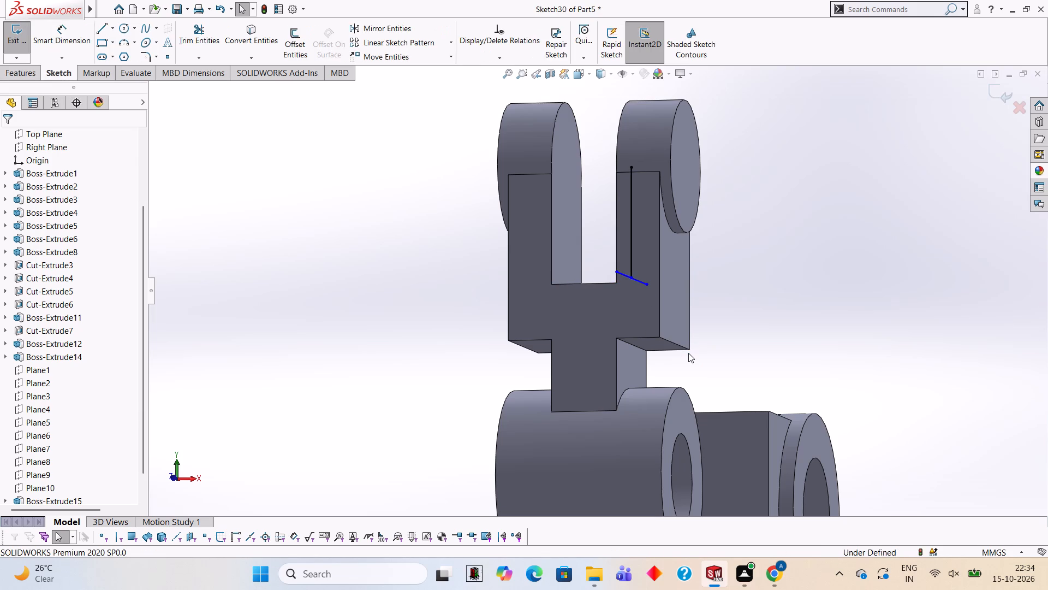
pyautogui.hotkey('ctrl', 'y')
pyautogui.hotkey('ctrl', 'y')
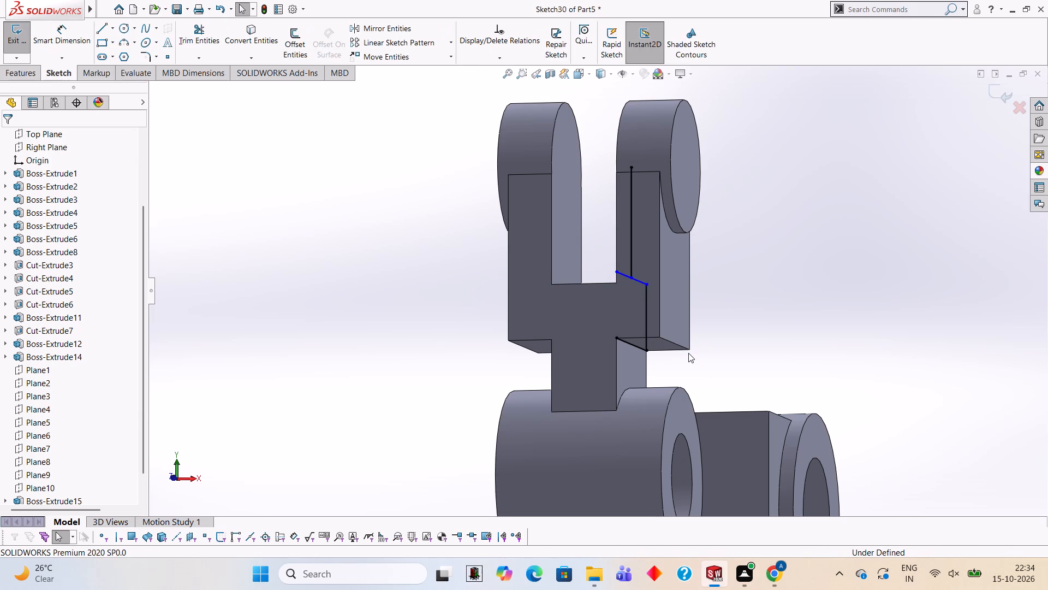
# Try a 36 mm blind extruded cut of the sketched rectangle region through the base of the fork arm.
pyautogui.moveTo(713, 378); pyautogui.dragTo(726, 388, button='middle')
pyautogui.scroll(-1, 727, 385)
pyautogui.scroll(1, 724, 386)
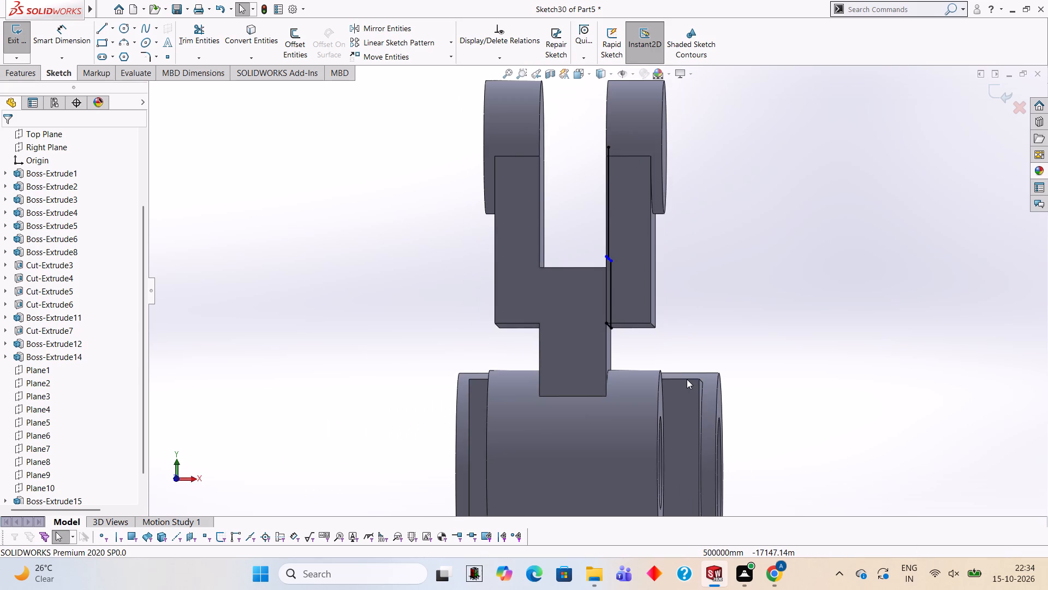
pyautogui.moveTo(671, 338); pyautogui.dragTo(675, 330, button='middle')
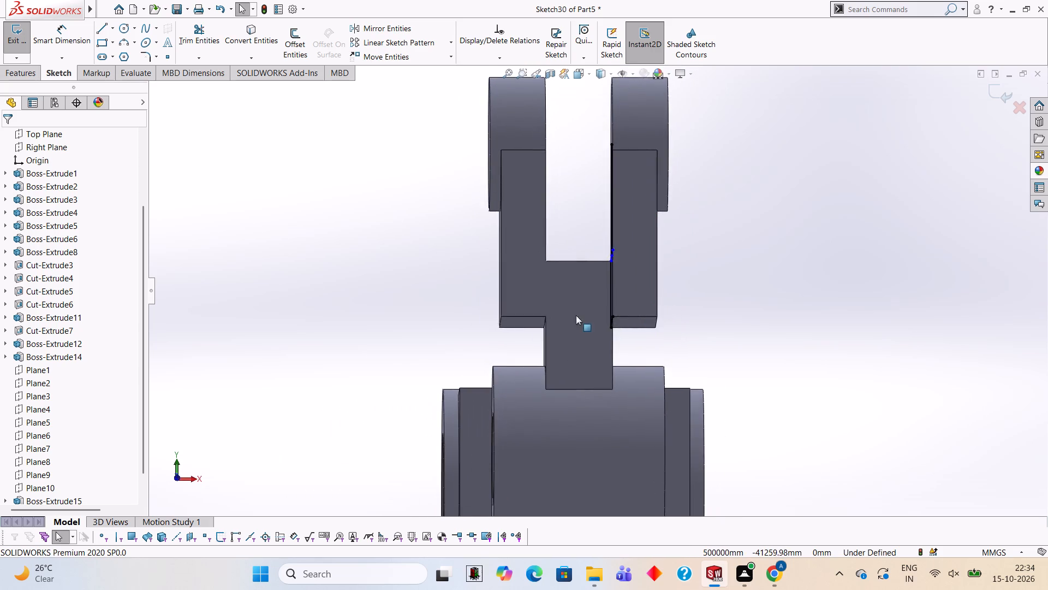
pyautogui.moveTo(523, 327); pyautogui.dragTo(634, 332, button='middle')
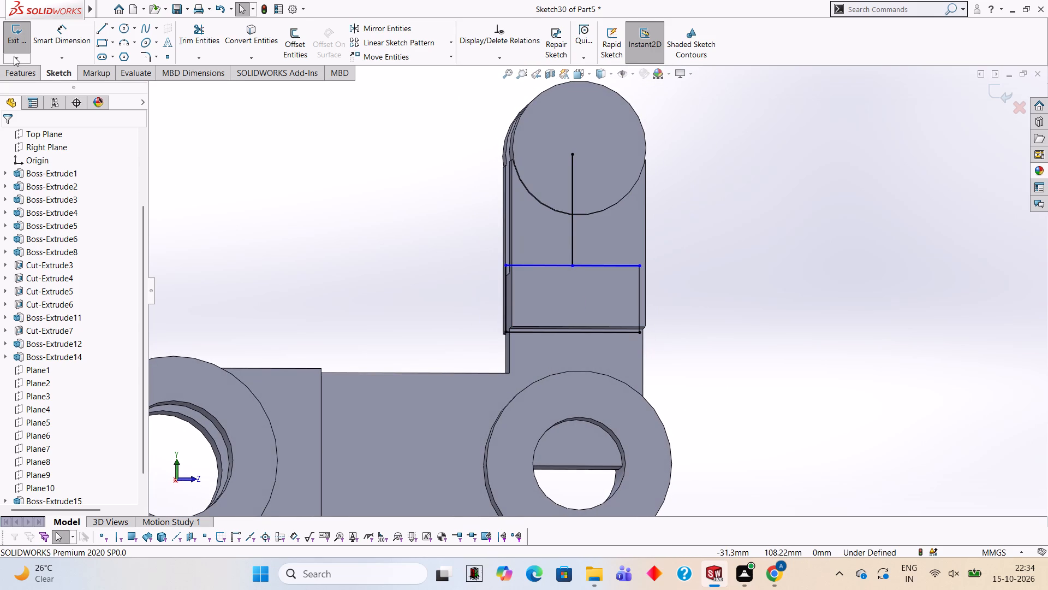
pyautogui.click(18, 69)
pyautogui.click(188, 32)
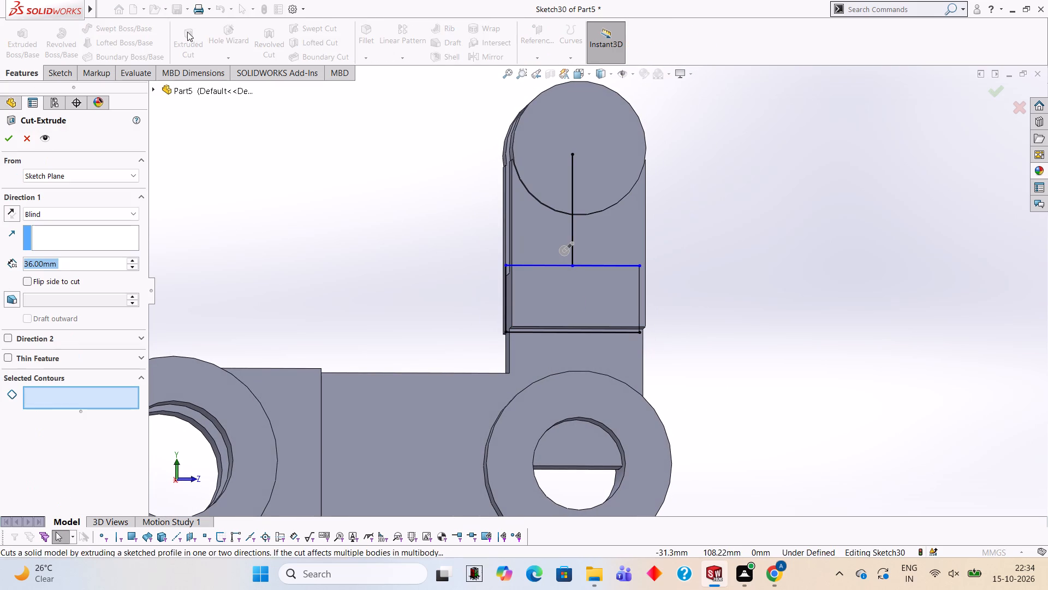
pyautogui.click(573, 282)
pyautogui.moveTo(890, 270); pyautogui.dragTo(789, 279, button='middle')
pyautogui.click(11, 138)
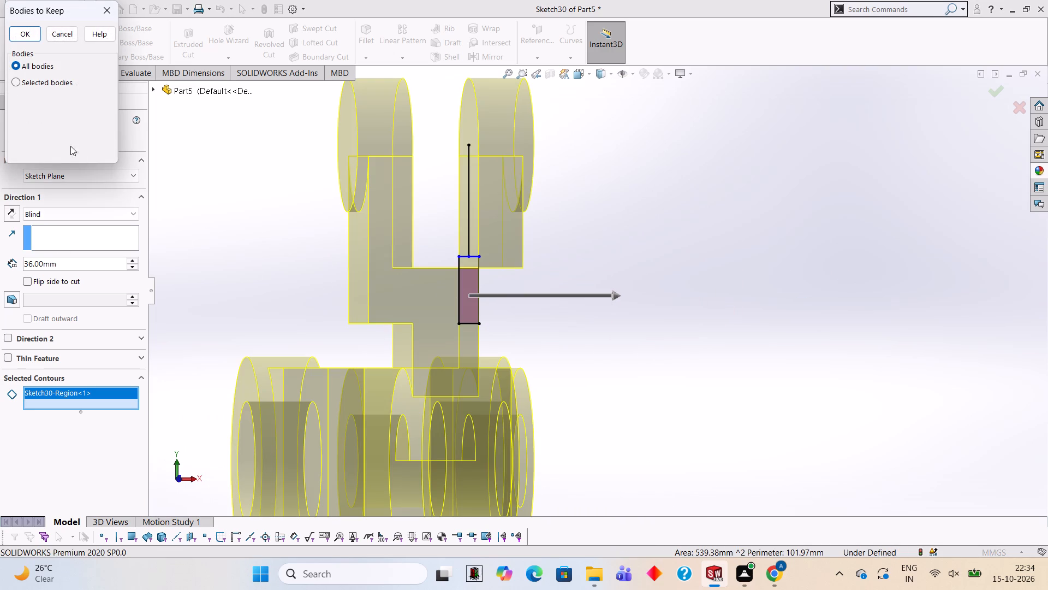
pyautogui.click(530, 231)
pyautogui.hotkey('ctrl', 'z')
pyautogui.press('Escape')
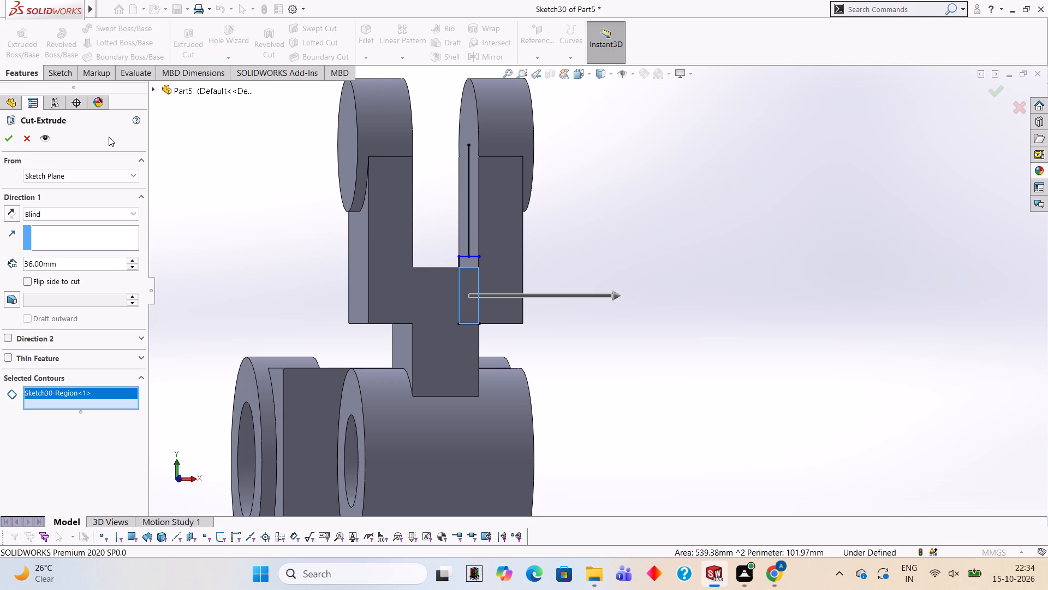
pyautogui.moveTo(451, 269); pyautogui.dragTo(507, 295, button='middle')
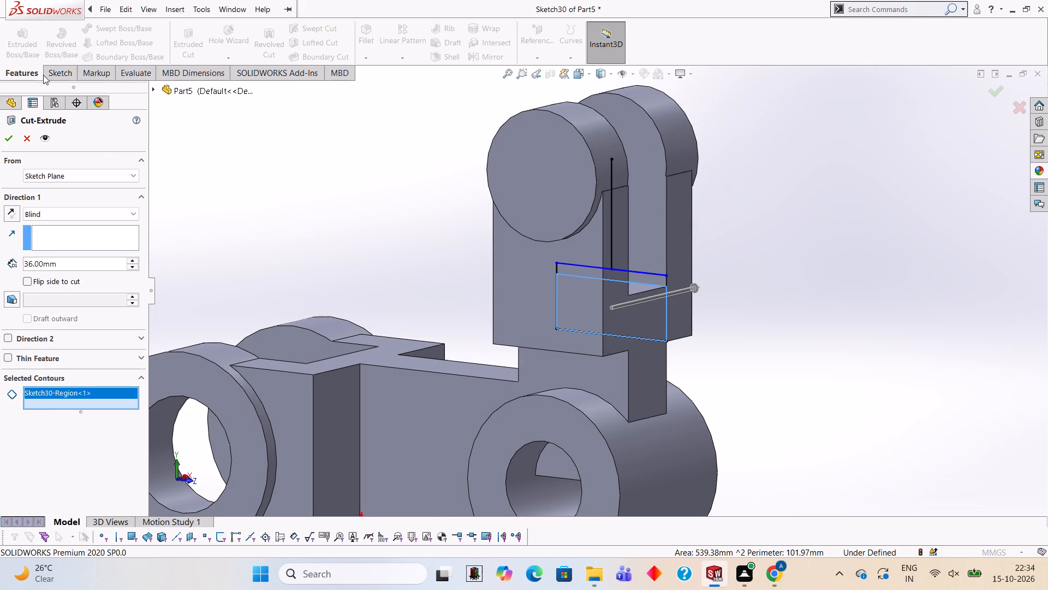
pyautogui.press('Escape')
# Trim the vertical line above the rectangle out of the fork arm sketch.
pyautogui.click(70, 73)
pyautogui.press('Escape')
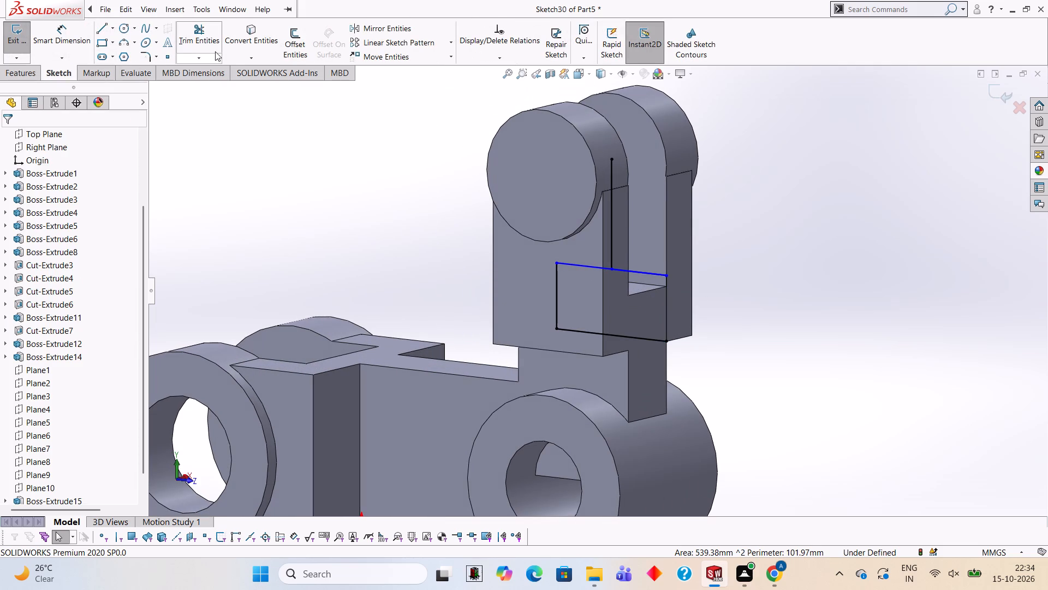
pyautogui.click(195, 42)
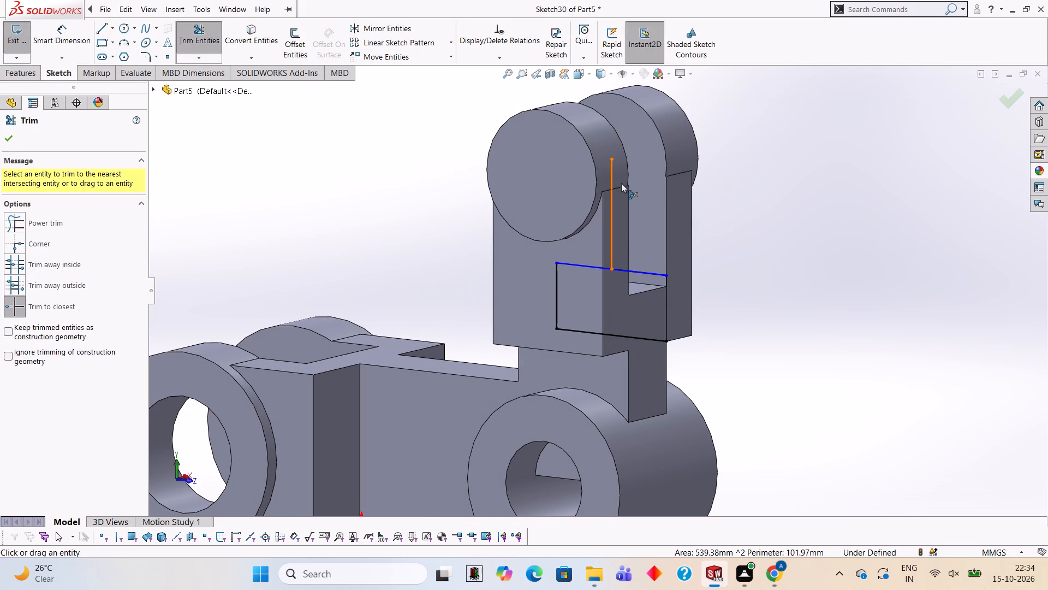
pyautogui.click(613, 183)
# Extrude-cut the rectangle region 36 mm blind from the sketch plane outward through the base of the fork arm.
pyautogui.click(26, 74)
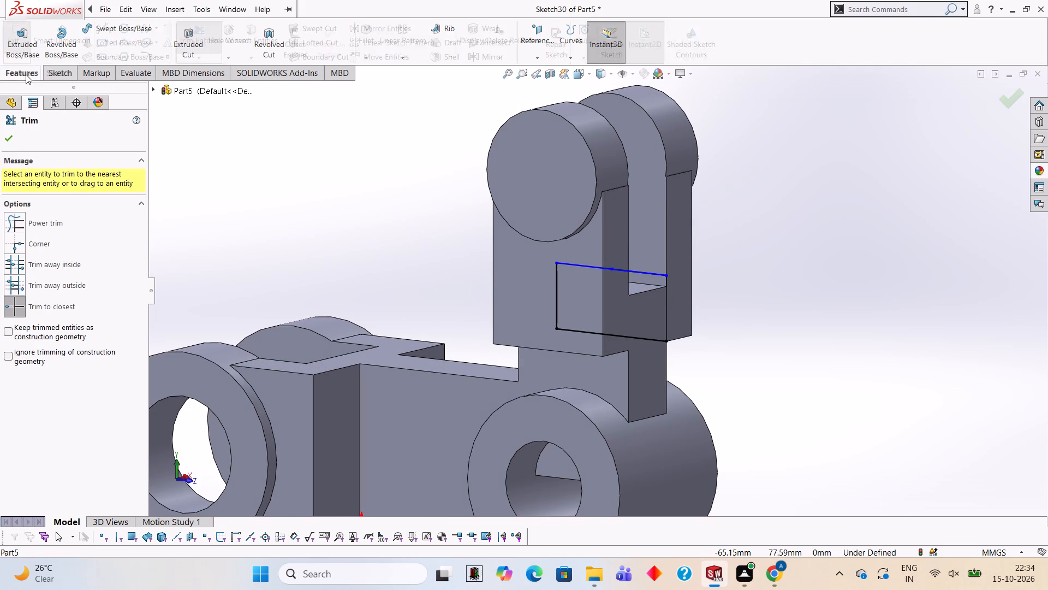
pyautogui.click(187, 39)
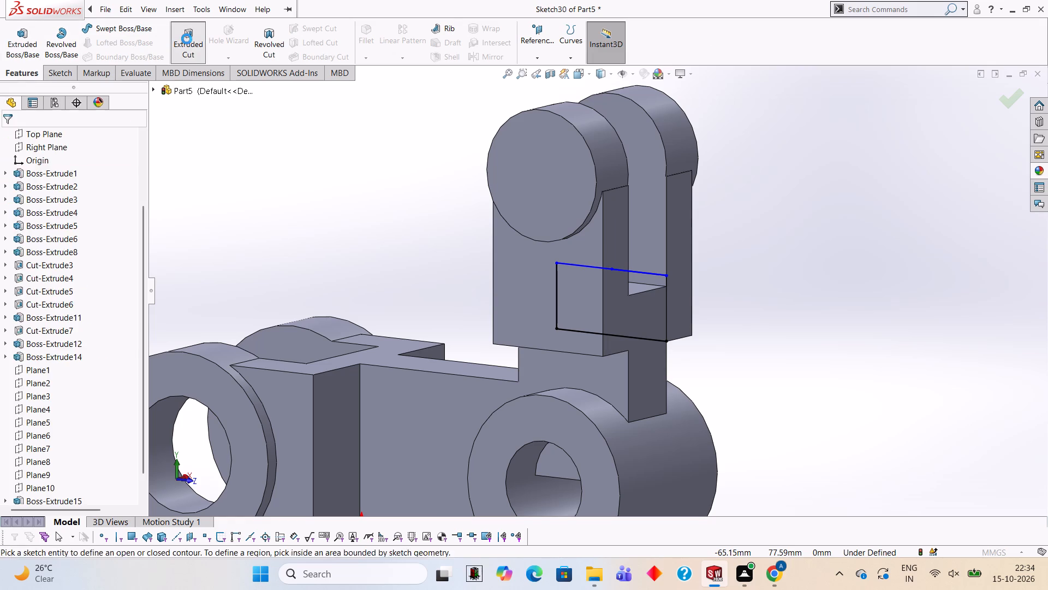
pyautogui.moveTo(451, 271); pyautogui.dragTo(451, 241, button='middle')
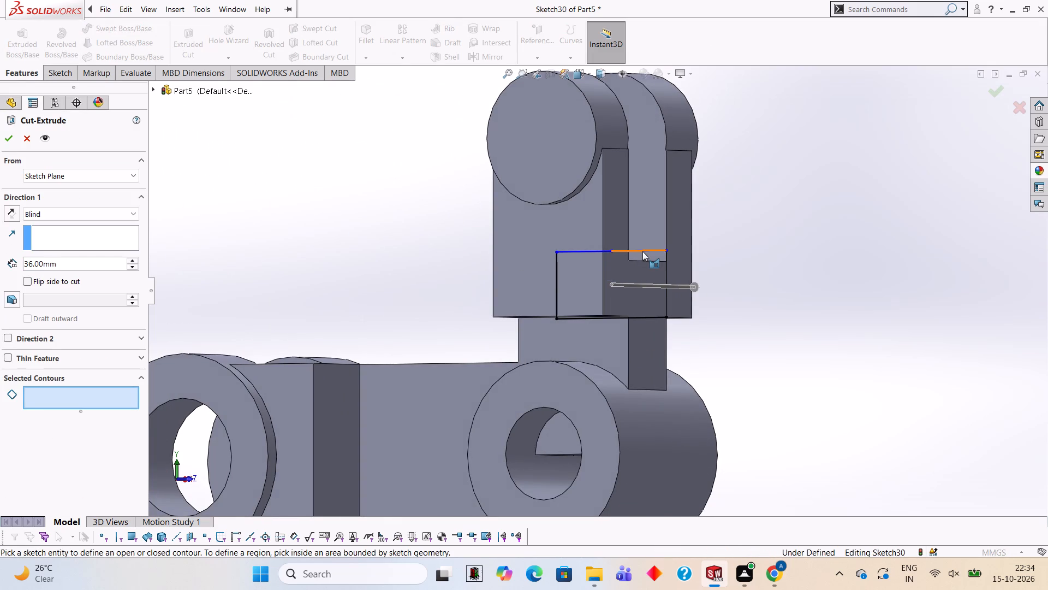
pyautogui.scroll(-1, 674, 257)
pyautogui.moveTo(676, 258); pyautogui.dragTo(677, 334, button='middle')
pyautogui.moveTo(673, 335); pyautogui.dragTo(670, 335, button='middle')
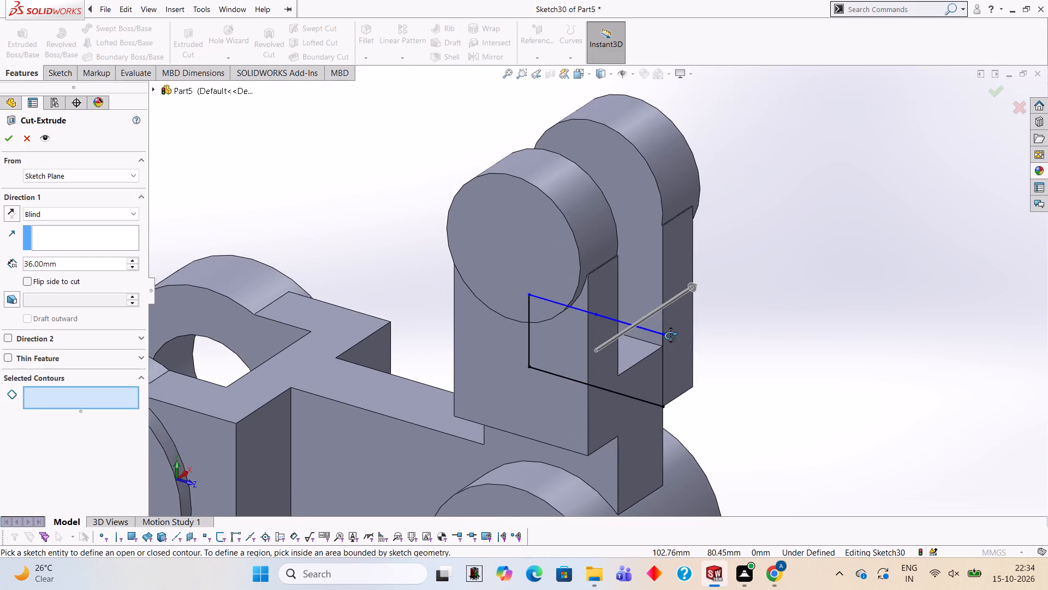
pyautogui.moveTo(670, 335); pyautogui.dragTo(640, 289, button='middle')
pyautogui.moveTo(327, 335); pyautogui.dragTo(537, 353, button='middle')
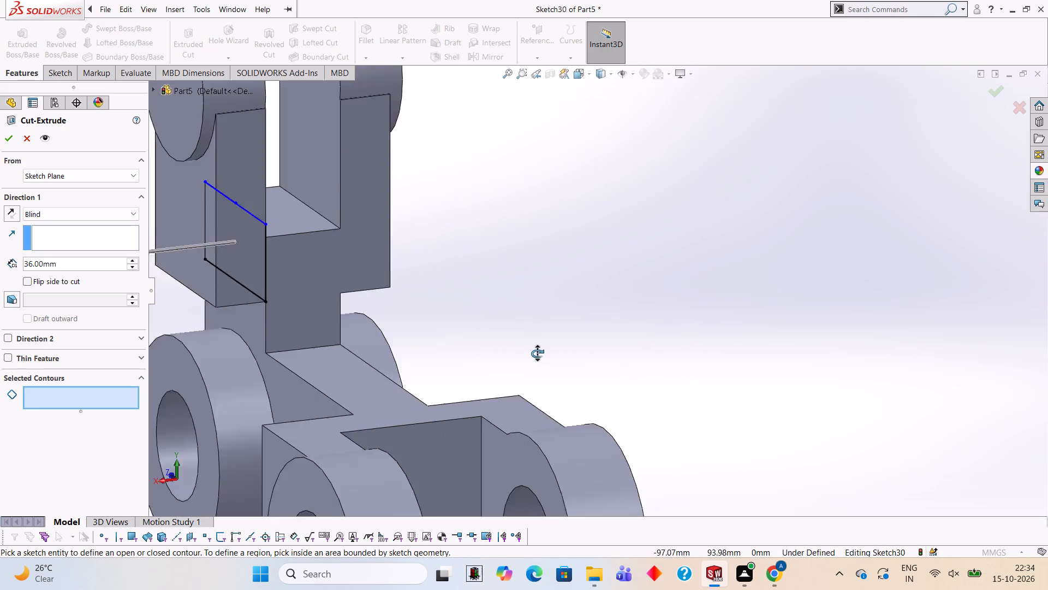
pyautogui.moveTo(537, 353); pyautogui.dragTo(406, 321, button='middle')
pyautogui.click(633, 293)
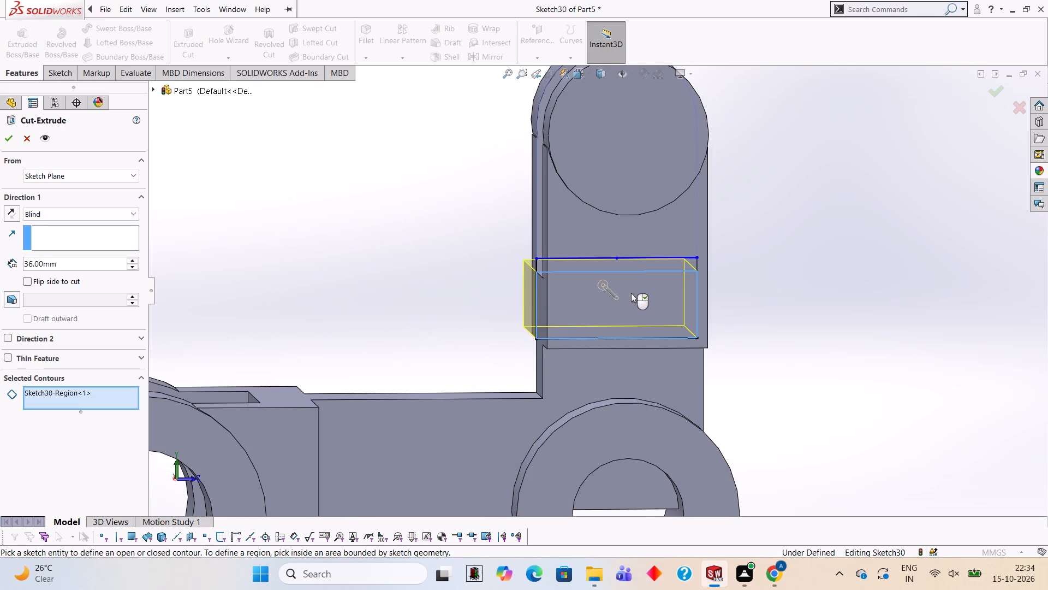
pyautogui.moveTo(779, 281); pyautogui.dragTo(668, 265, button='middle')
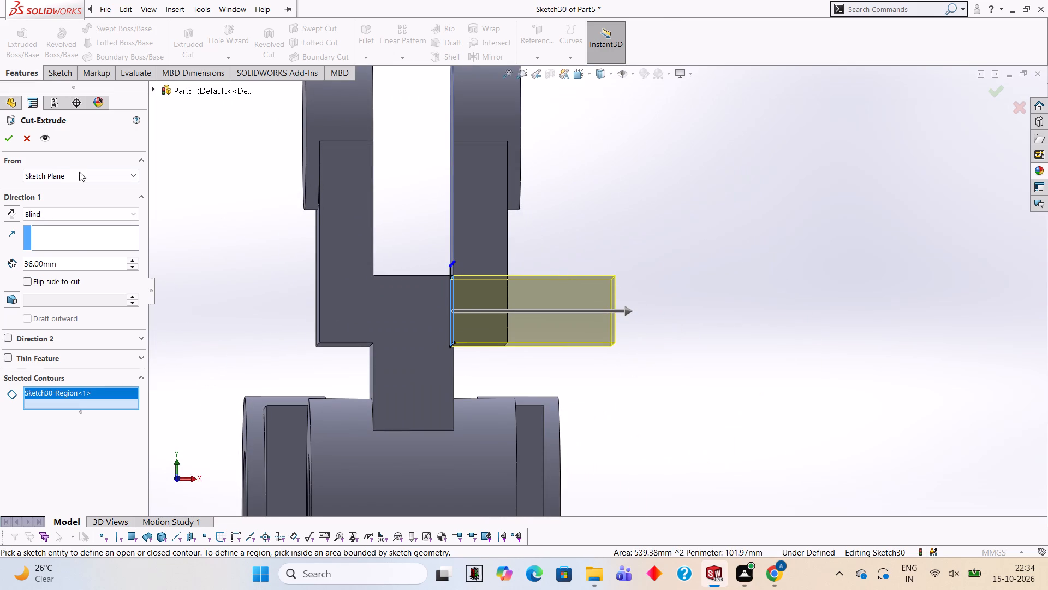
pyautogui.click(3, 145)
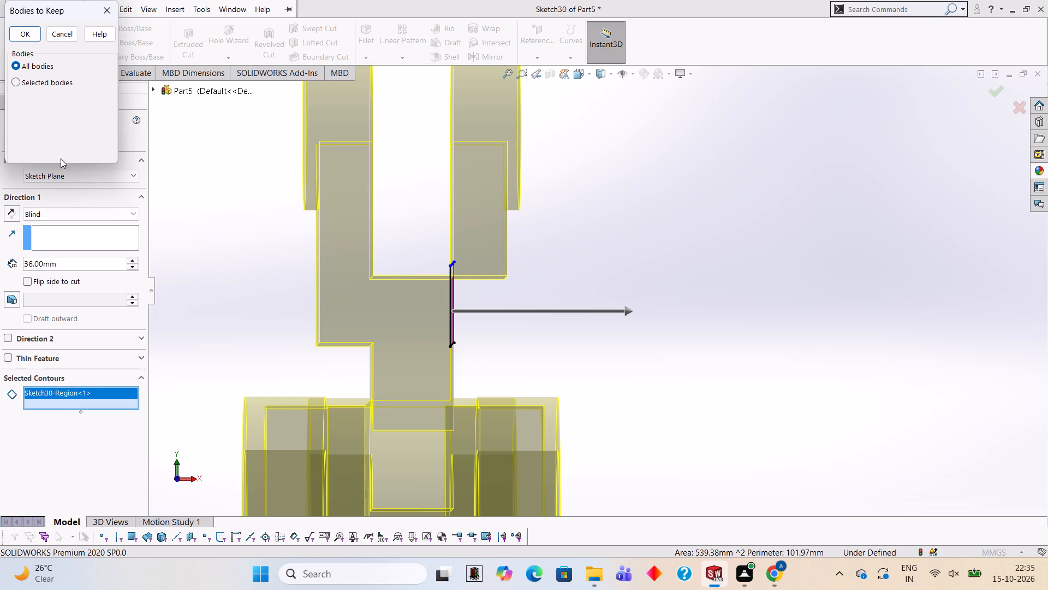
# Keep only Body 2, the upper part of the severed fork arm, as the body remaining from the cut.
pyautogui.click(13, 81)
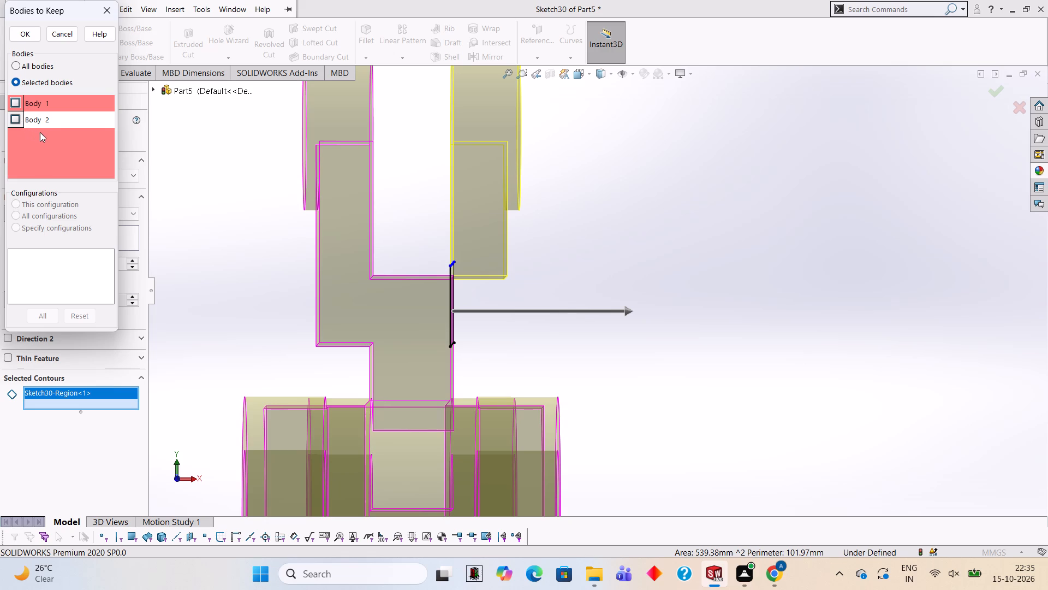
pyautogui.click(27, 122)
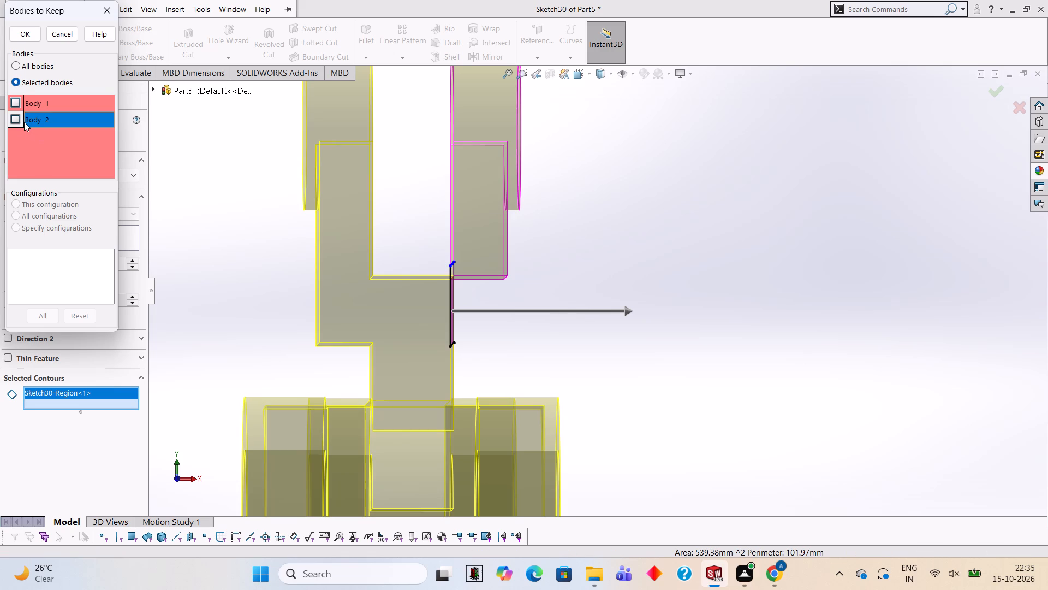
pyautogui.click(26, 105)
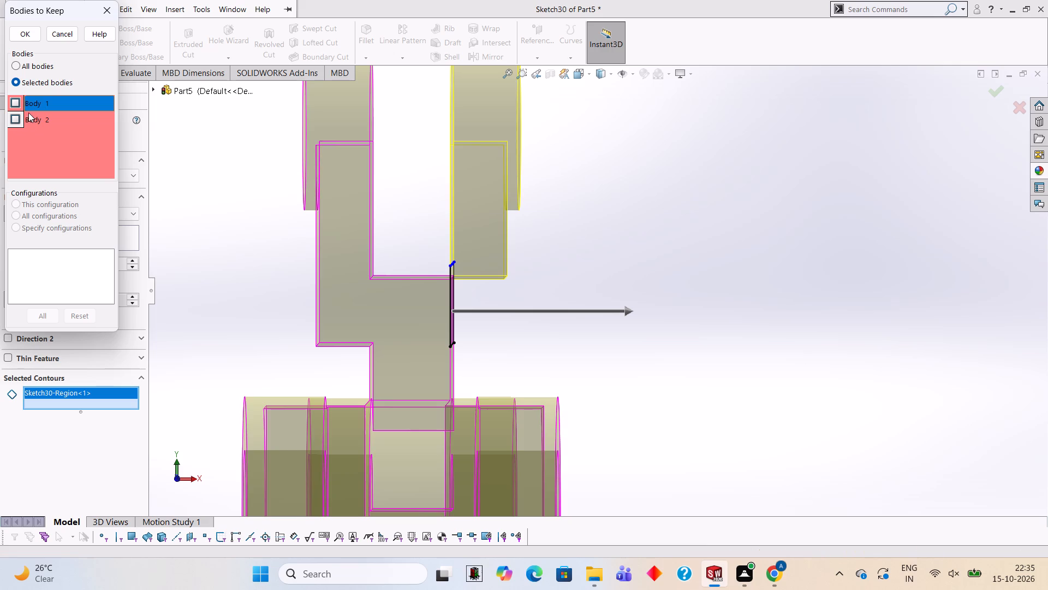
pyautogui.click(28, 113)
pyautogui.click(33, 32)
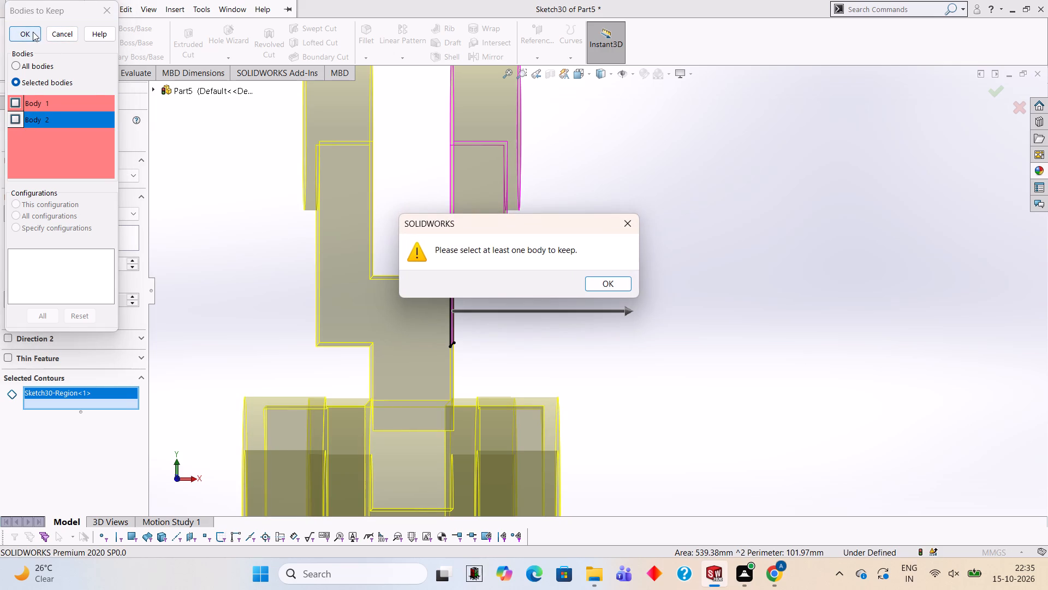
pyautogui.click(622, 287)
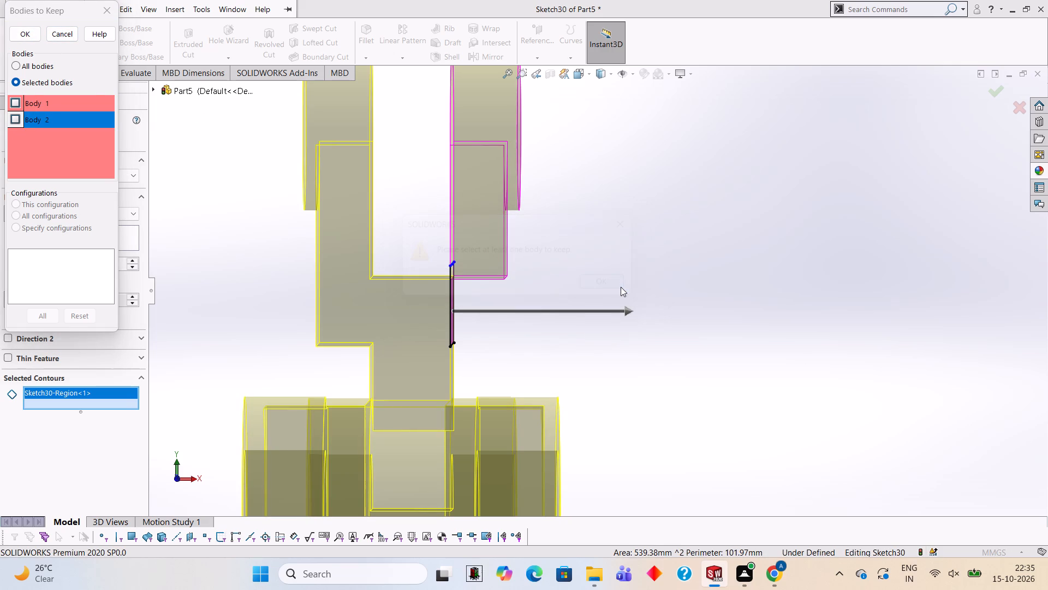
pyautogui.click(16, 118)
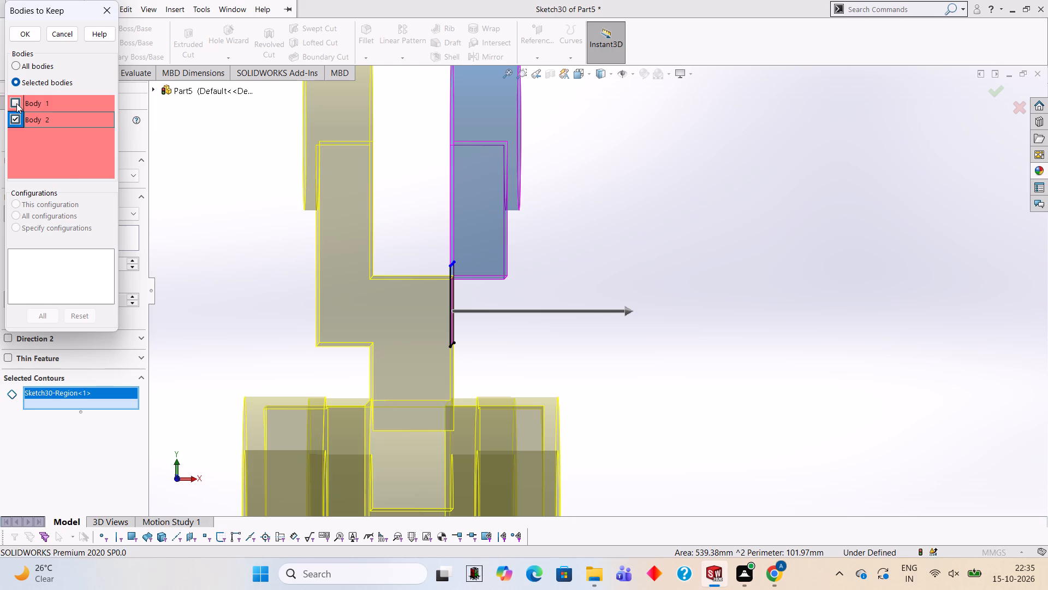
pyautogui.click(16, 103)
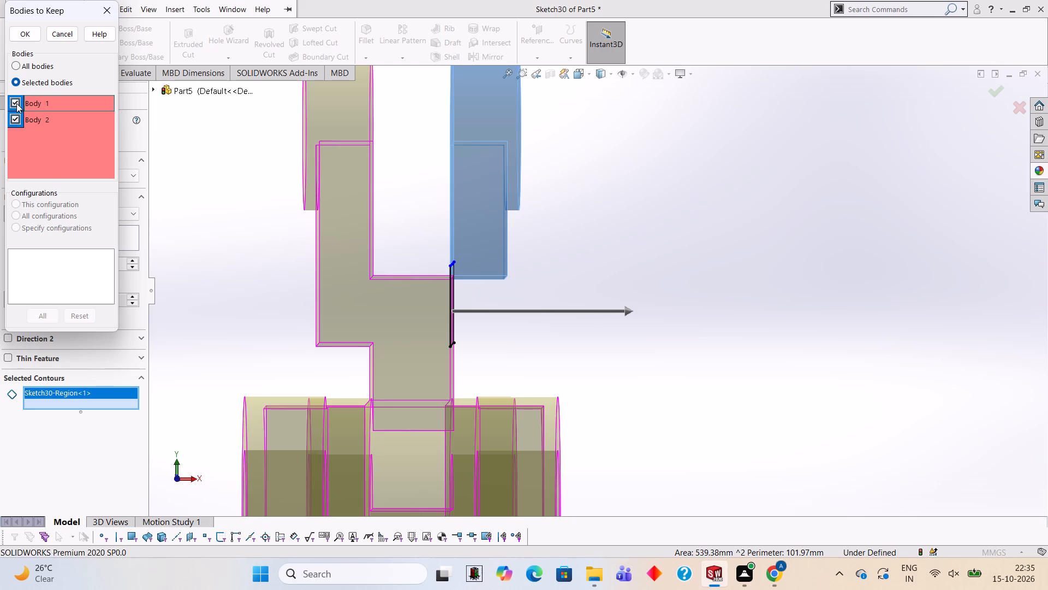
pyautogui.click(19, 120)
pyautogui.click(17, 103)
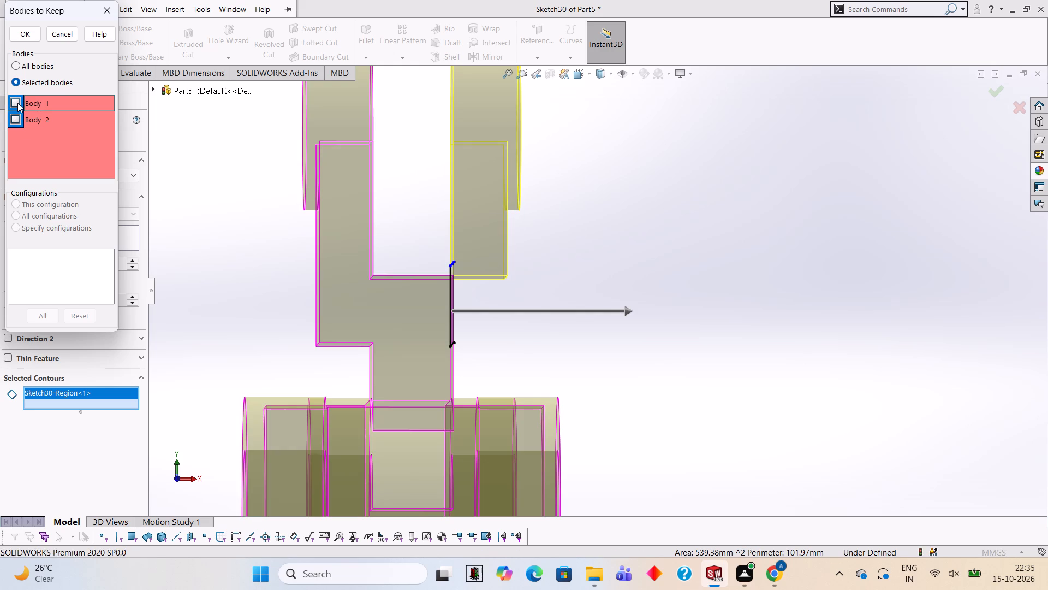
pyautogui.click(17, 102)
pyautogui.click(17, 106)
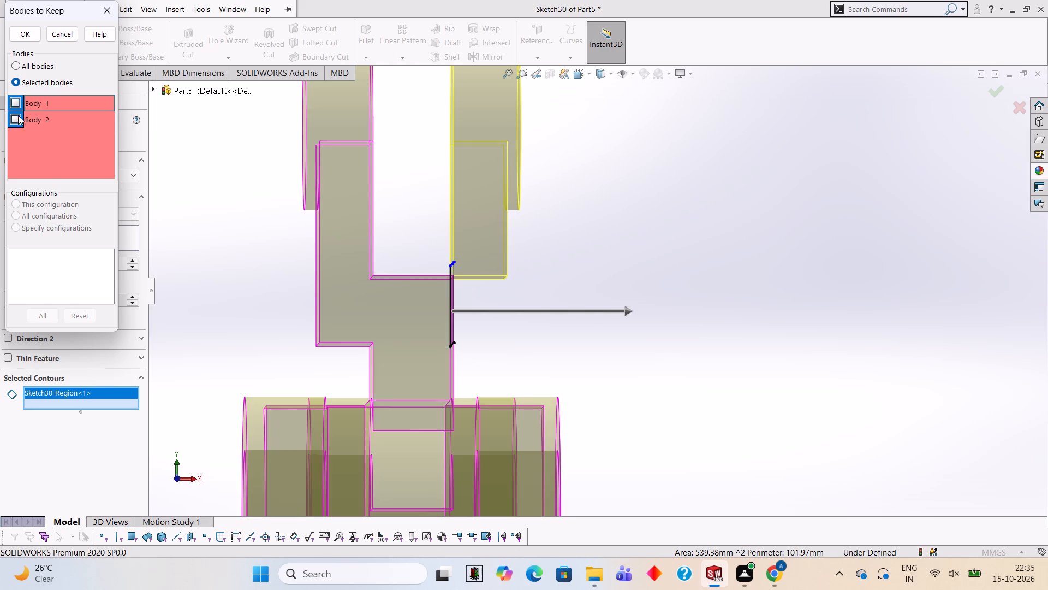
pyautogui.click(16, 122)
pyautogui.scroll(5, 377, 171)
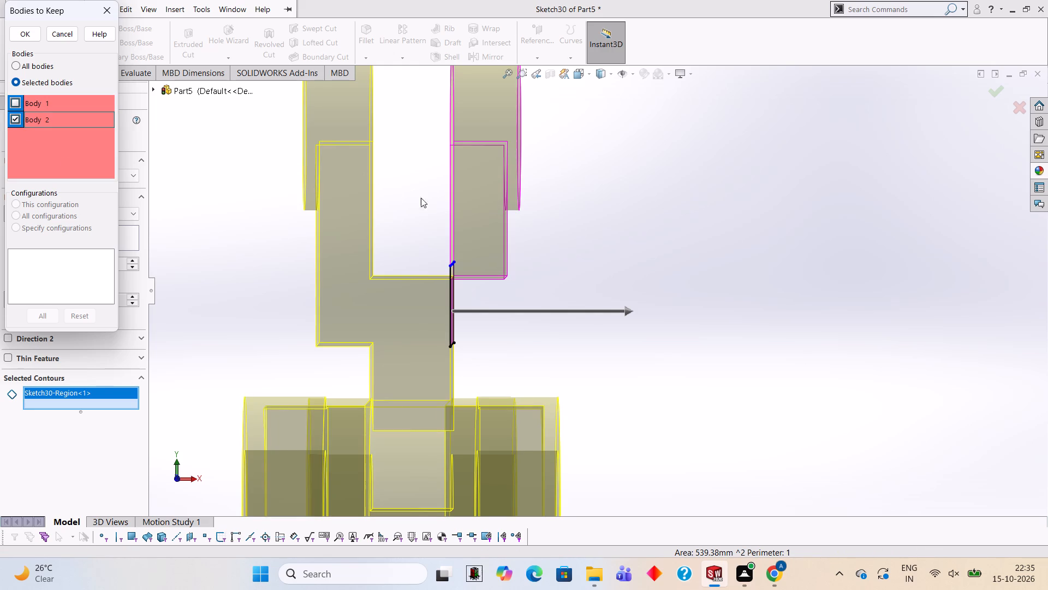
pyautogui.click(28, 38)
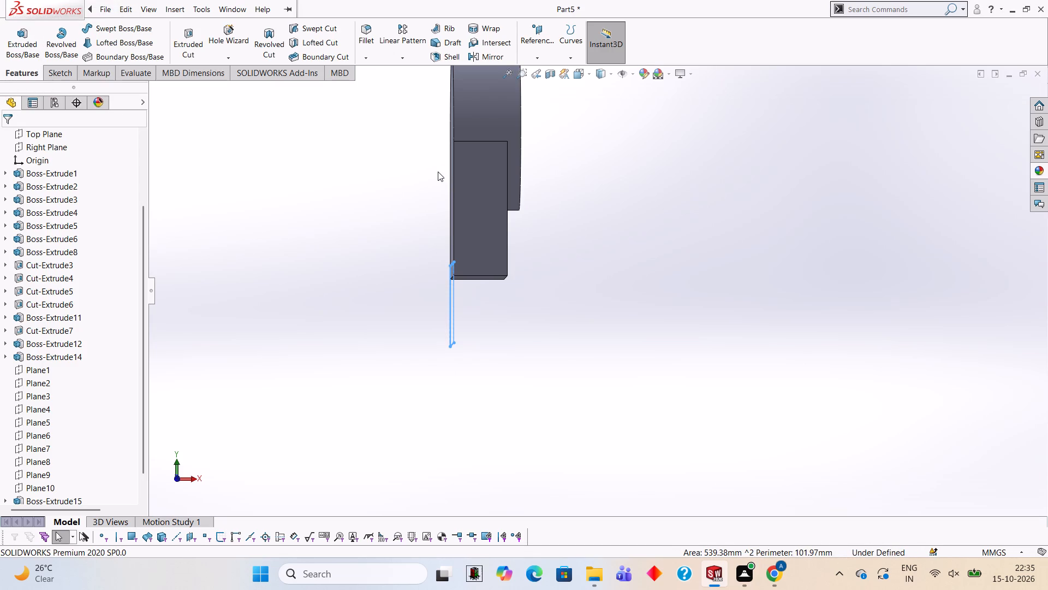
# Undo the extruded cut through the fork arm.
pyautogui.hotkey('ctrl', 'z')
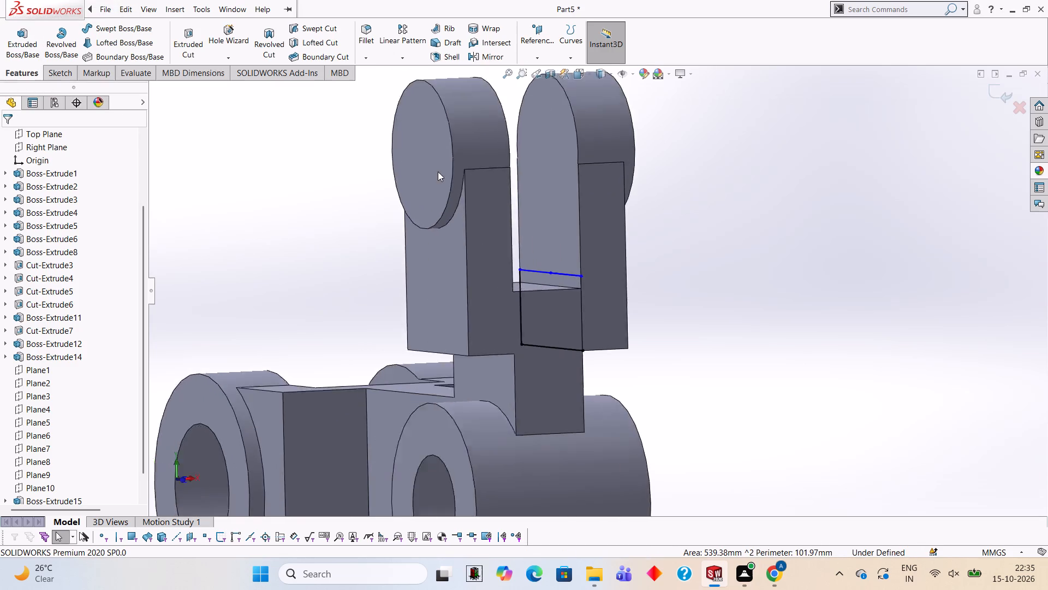
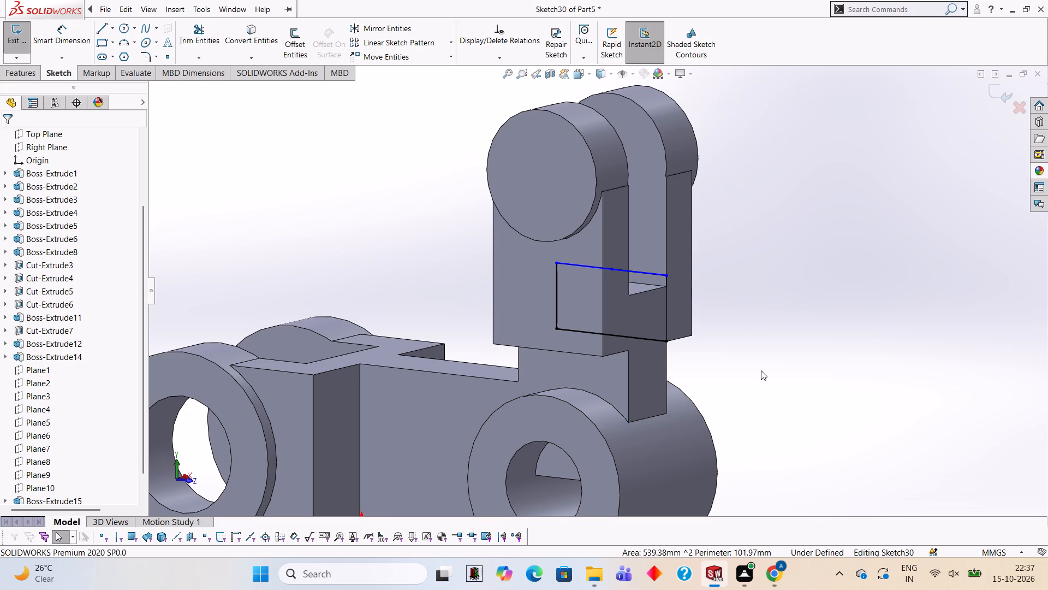
# Undo all the lines drawn in the open sketch at the fork's slot and exit the sketch.
pyautogui.moveTo(746, 312); pyautogui.dragTo(690, 294, button='middle')
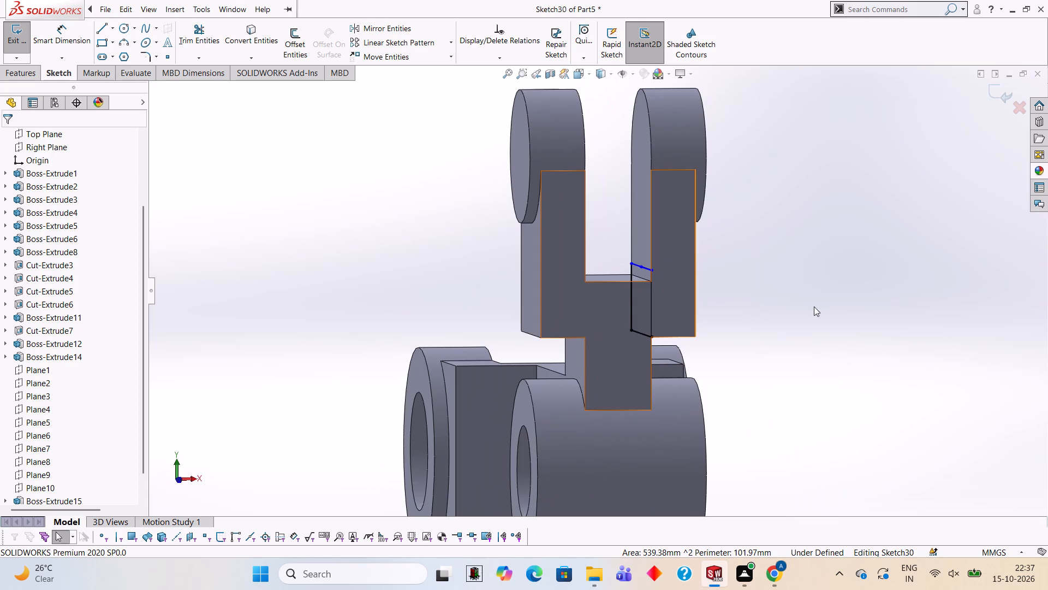
pyautogui.moveTo(810, 306); pyautogui.dragTo(749, 280, button='middle')
pyautogui.press('Escape')
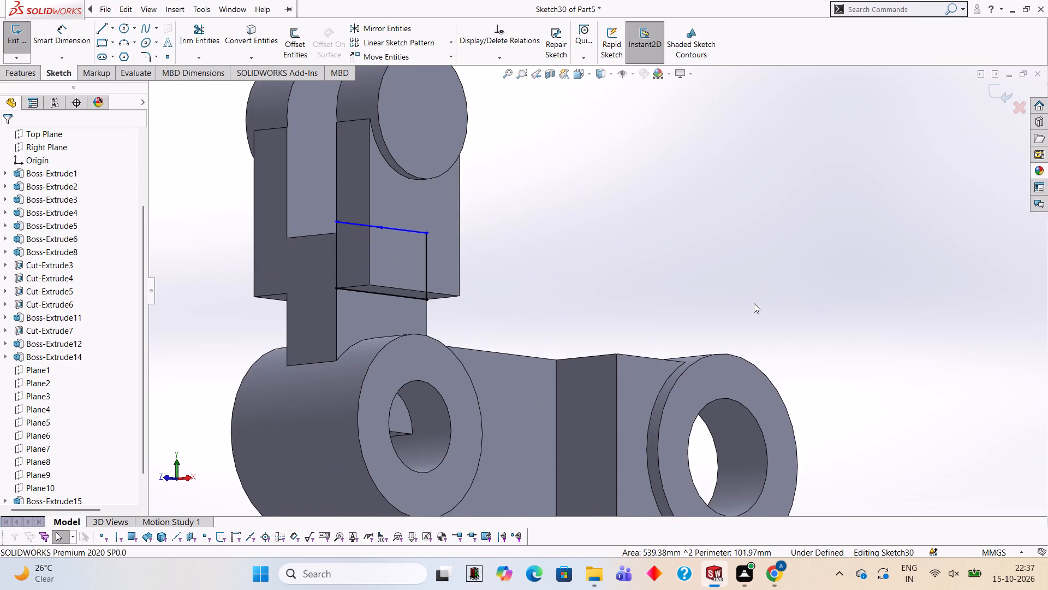
pyautogui.hotkey('ctrl', 'z')
pyautogui.hotkey('ctrl', 'z')
pyautogui.hotkey('ctrl', 'z')
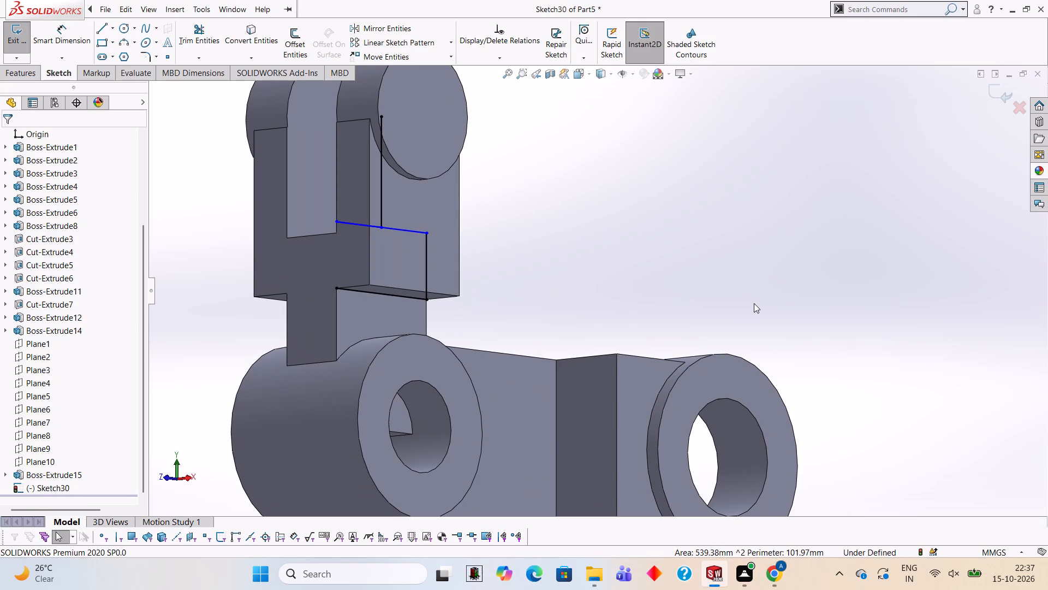
pyautogui.hotkey('ctrl', 'z')
pyautogui.hotkey('ctrl', 'z')
pyautogui.hotkey('ctrl', 'z')
pyautogui.hotkey('ctrl', 'z')
pyautogui.hotkey('ctrl', 'z')
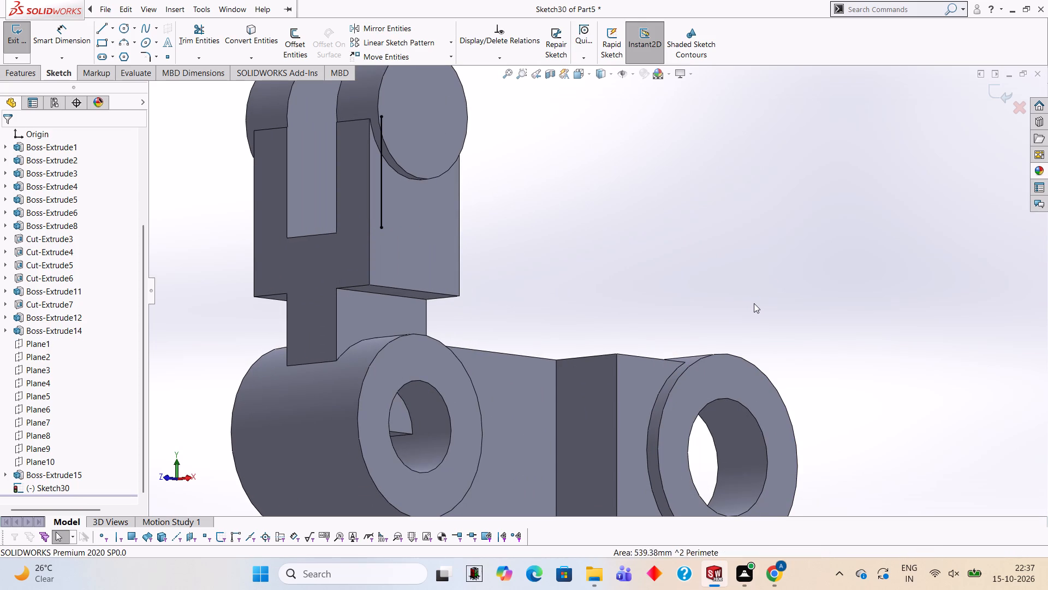
pyautogui.press('Escape')
pyautogui.moveTo(674, 208); pyautogui.dragTo(721, 274, button='middle')
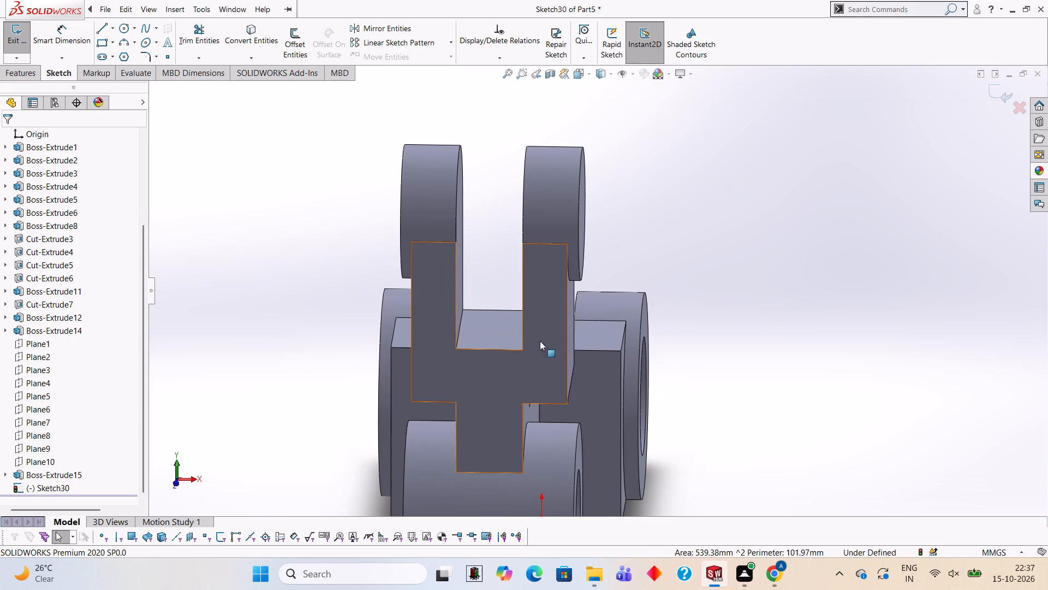
pyautogui.press('Escape')
pyautogui.click(990, 91)
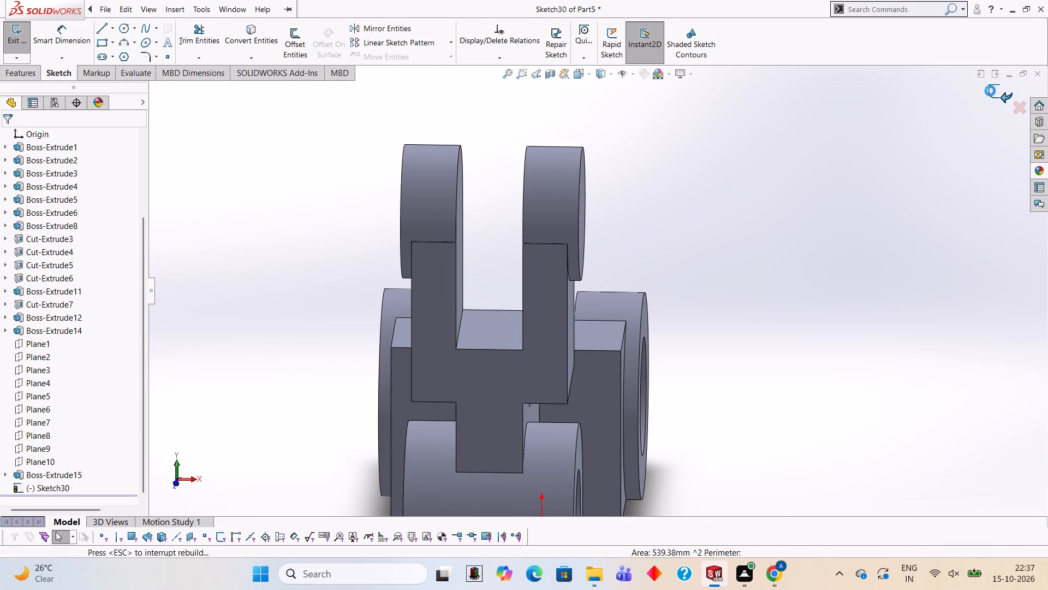
# Sketch a closed rectangle 18 mm wide and 12 mm high at the bottom of the slot, on the fork's U-shaped end face.
pyautogui.moveTo(580, 330); pyautogui.dragTo(588, 260, button='middle')
pyautogui.moveTo(655, 206); pyautogui.dragTo(658, 231, button='middle')
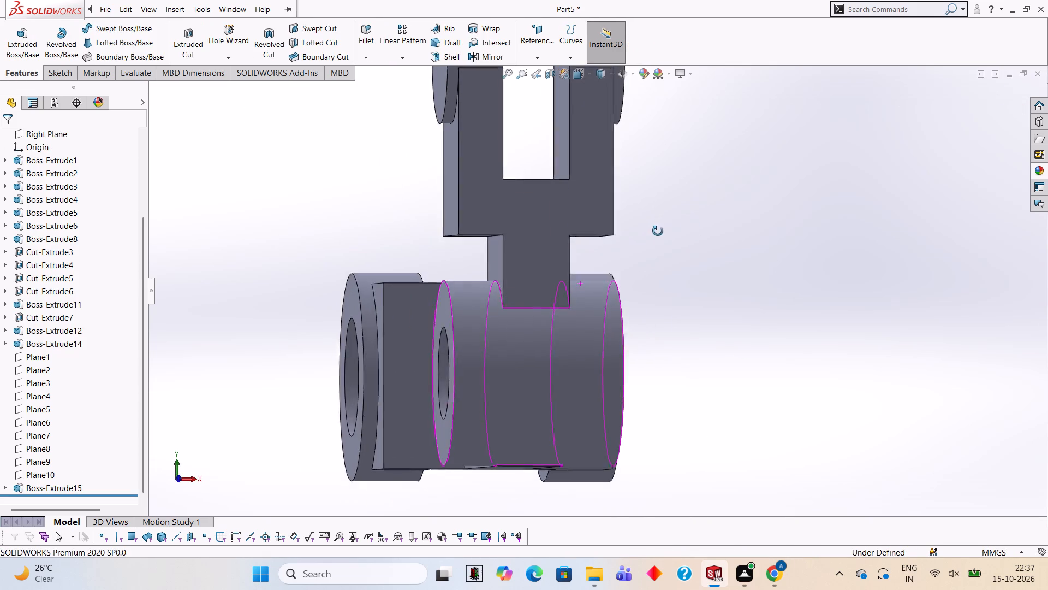
pyautogui.moveTo(658, 231); pyautogui.dragTo(647, 267, button='middle')
pyautogui.scroll(3, 620, 221)
pyautogui.middleClick(730, 179)
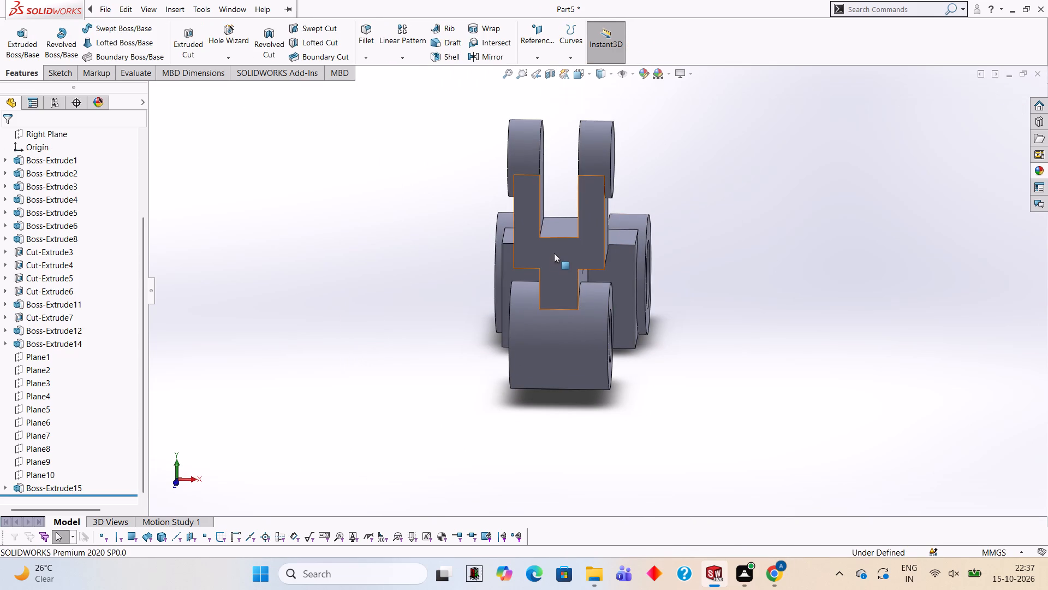
pyautogui.click(554, 253)
pyautogui.click(600, 223)
pyautogui.hotkey('ctrl', '8')
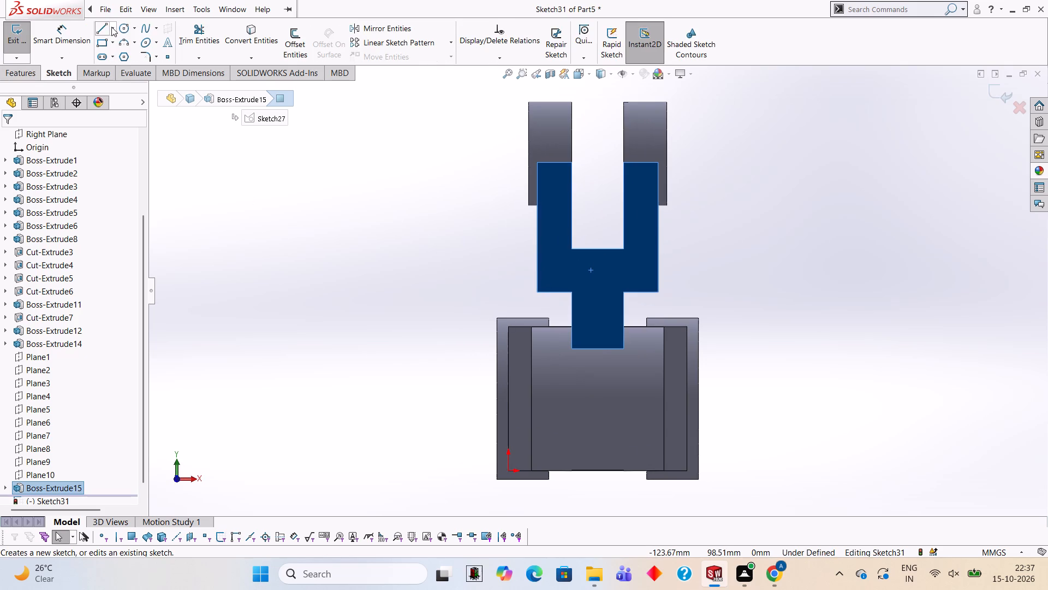
pyautogui.click(99, 27)
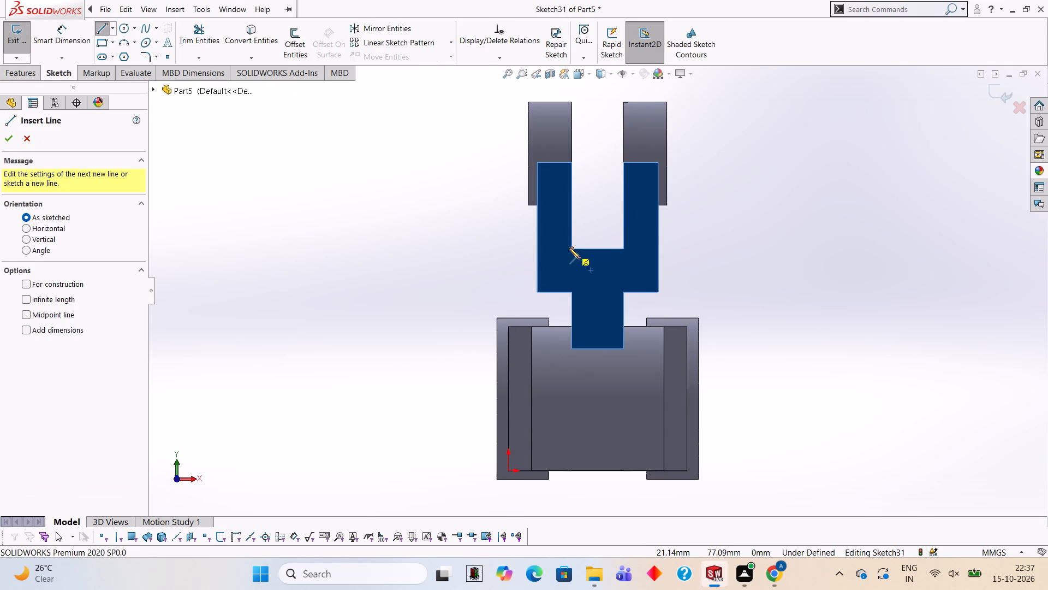
pyautogui.click(570, 249)
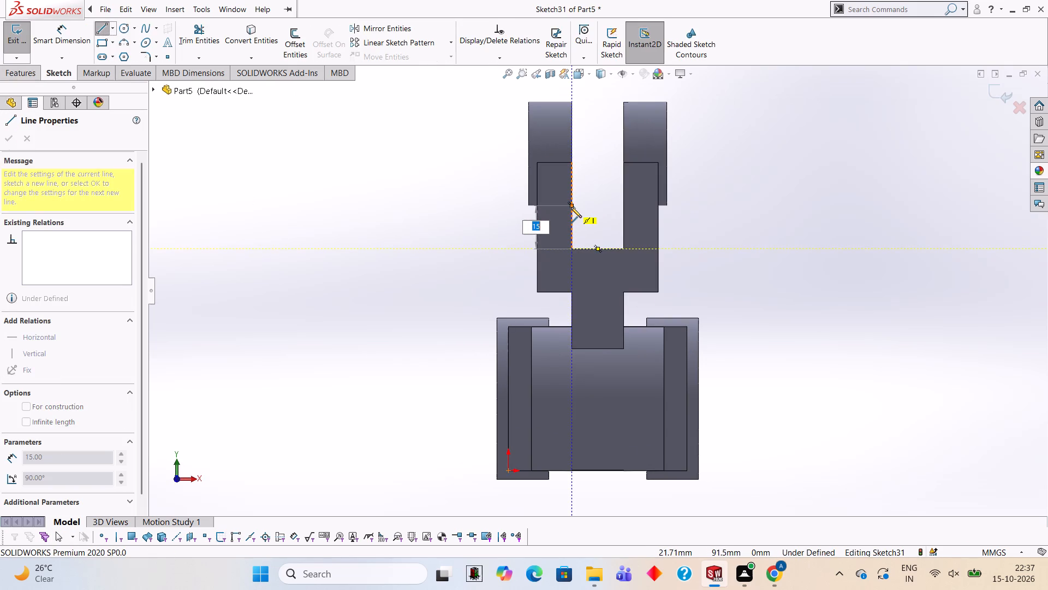
pyautogui.write('12')
pyautogui.press('Return')
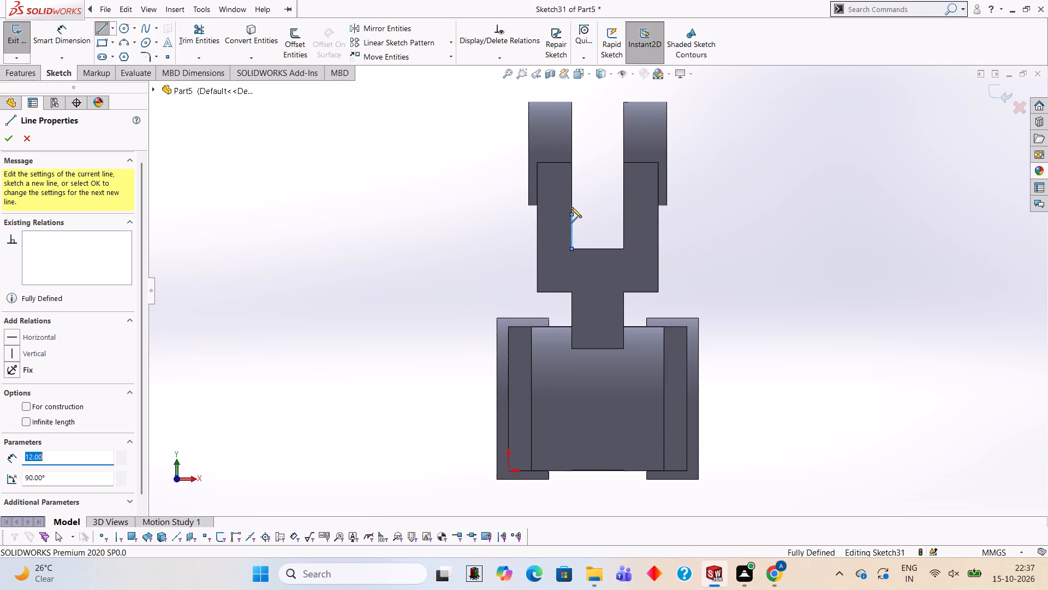
pyautogui.click(624, 216)
pyautogui.click(623, 249)
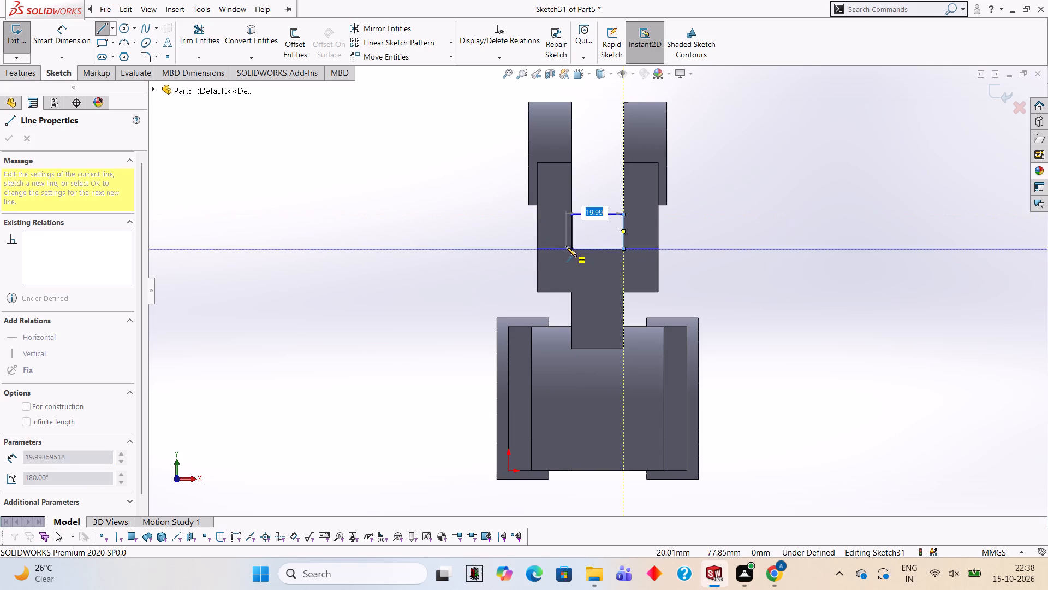
pyautogui.click(571, 250)
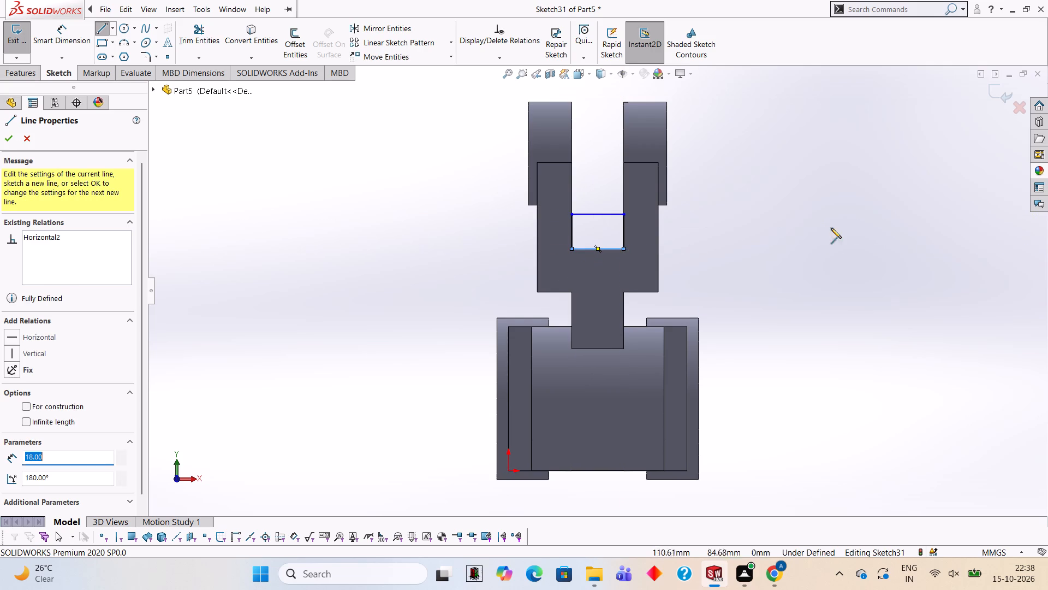
pyautogui.press('Escape')
# Extrude the slot rectangle as a blind 36 mm boss in the reversed direction, back through the fork, with the result merged.
pyautogui.scroll(1, 797, 246)
pyautogui.click(32, 72)
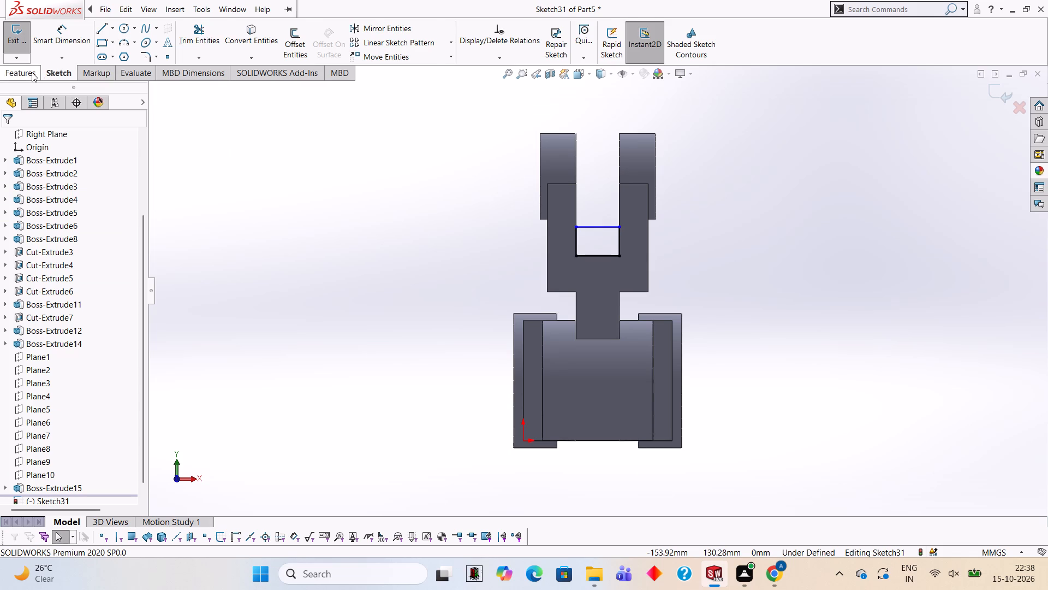
pyautogui.click(15, 49)
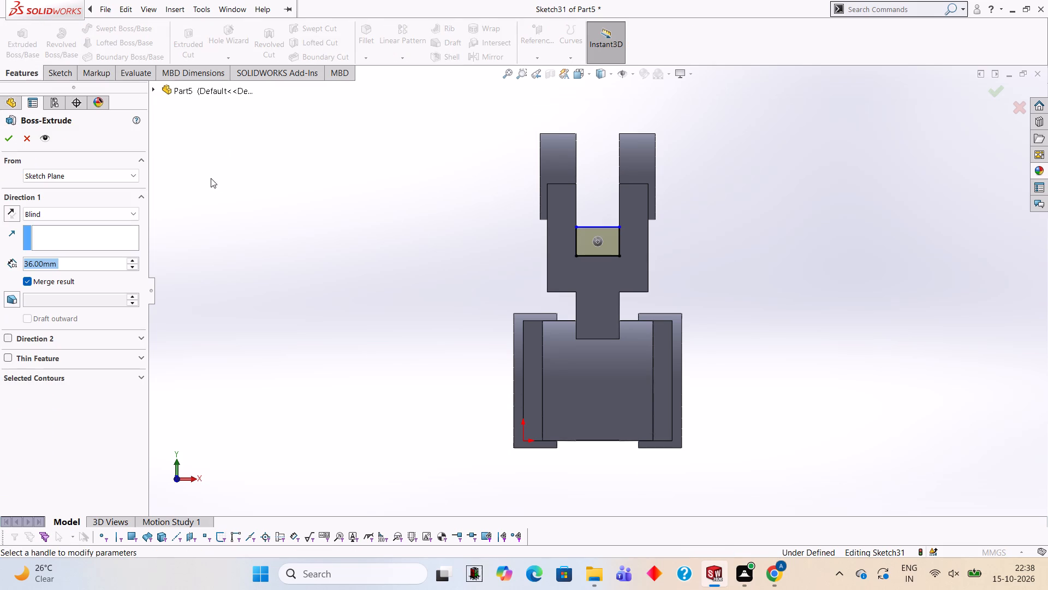
pyautogui.moveTo(362, 225); pyautogui.dragTo(437, 246, button='middle')
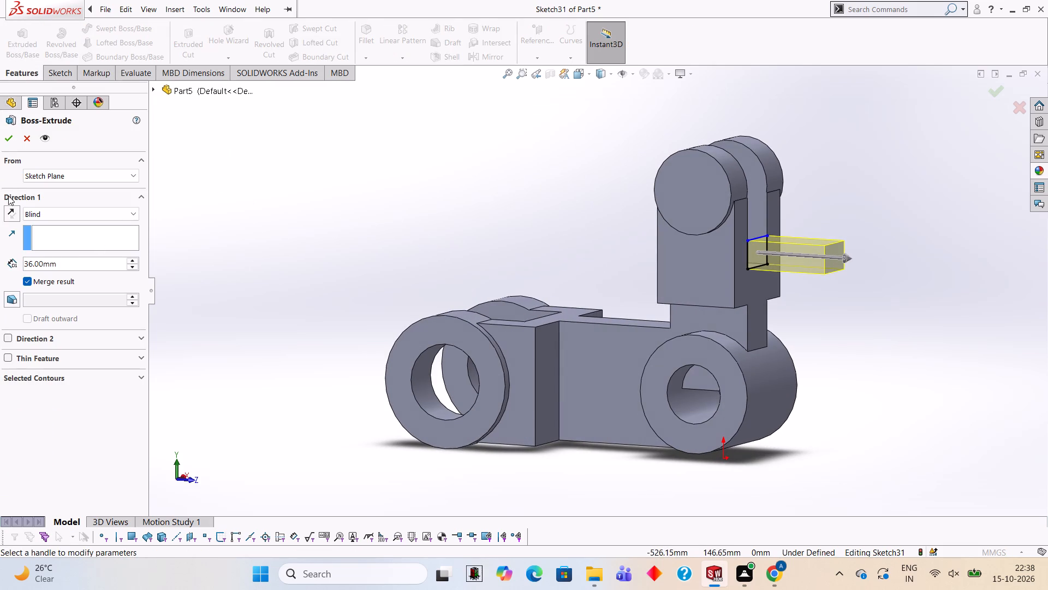
pyautogui.click(12, 211)
pyautogui.moveTo(314, 284); pyautogui.dragTo(360, 272, button='middle')
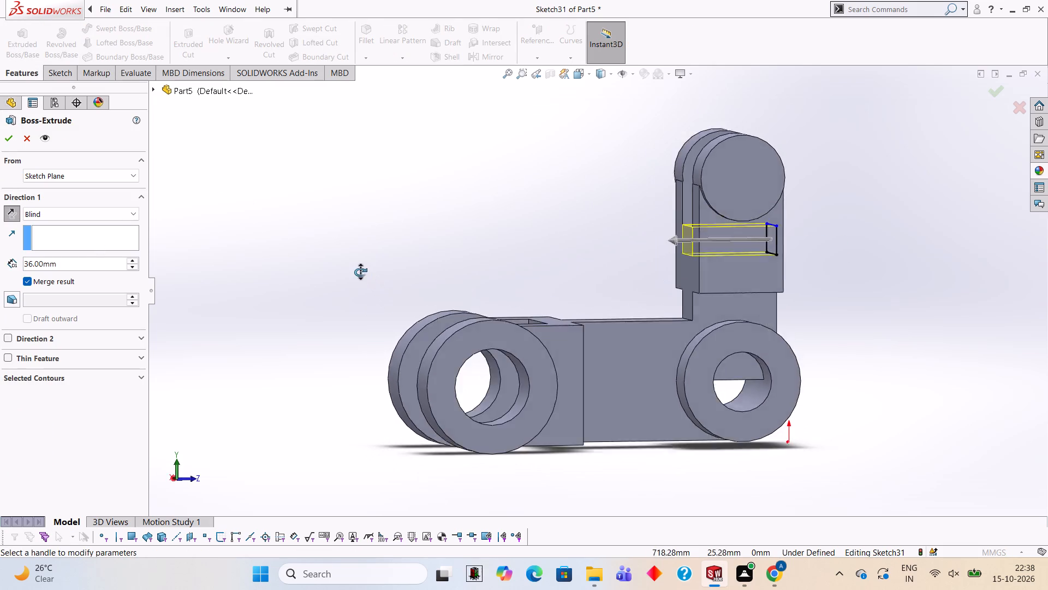
pyautogui.moveTo(360, 272); pyautogui.dragTo(344, 272, button='middle')
pyautogui.click(9, 131)
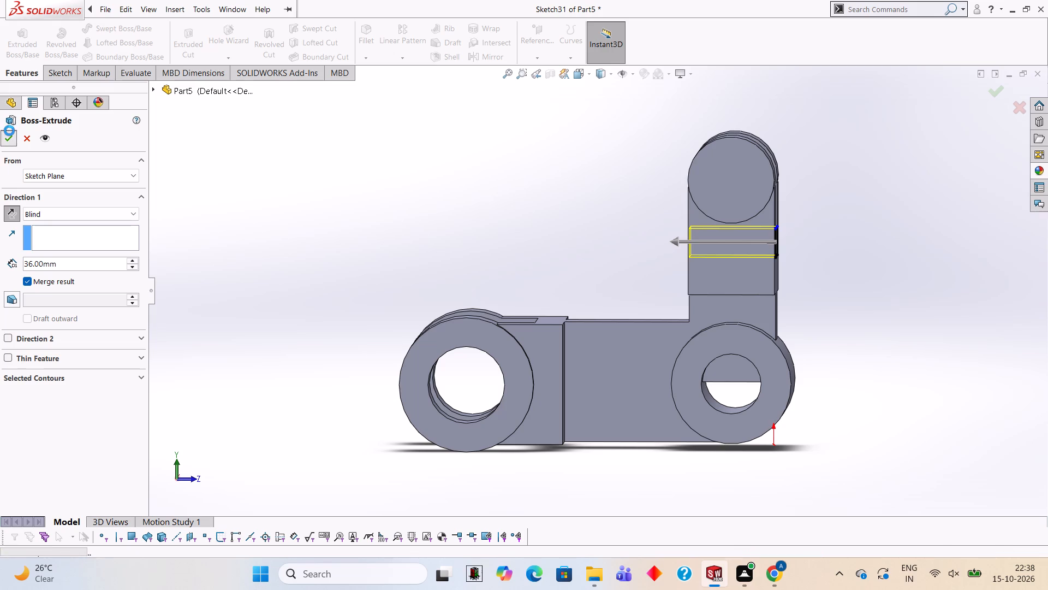
pyautogui.click(351, 191)
# Examine the fork's partly filled slot and rounded arm ends from the front and both sides.
pyautogui.moveTo(476, 239); pyautogui.dragTo(419, 223, button='middle')
pyautogui.scroll(1, 428, 239)
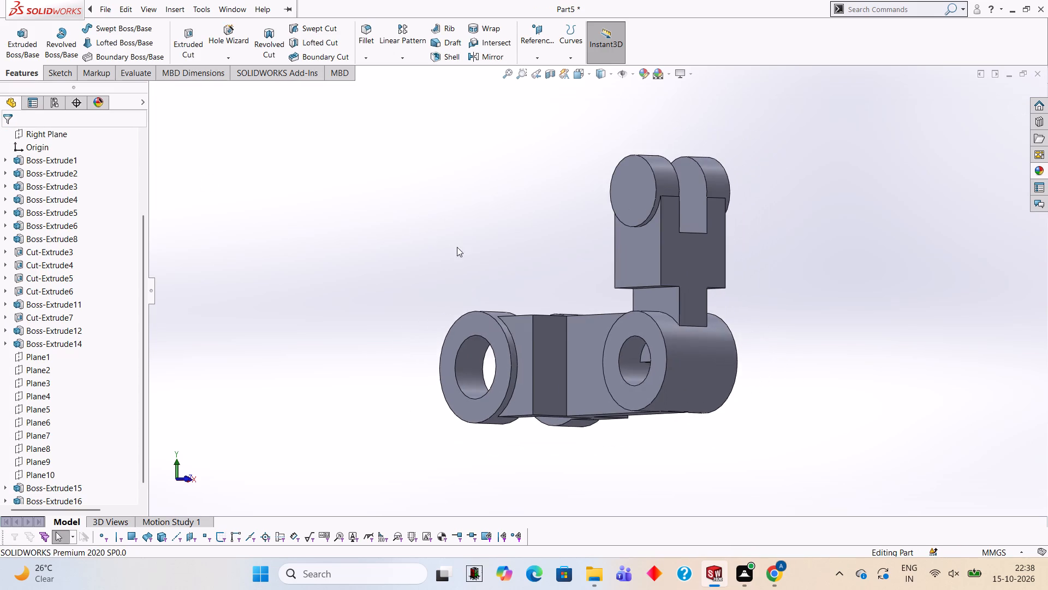
pyautogui.moveTo(454, 245); pyautogui.dragTo(425, 228, button='middle')
pyautogui.scroll(-6, 684, 183)
pyautogui.moveTo(456, 208); pyautogui.dragTo(547, 254, button='middle')
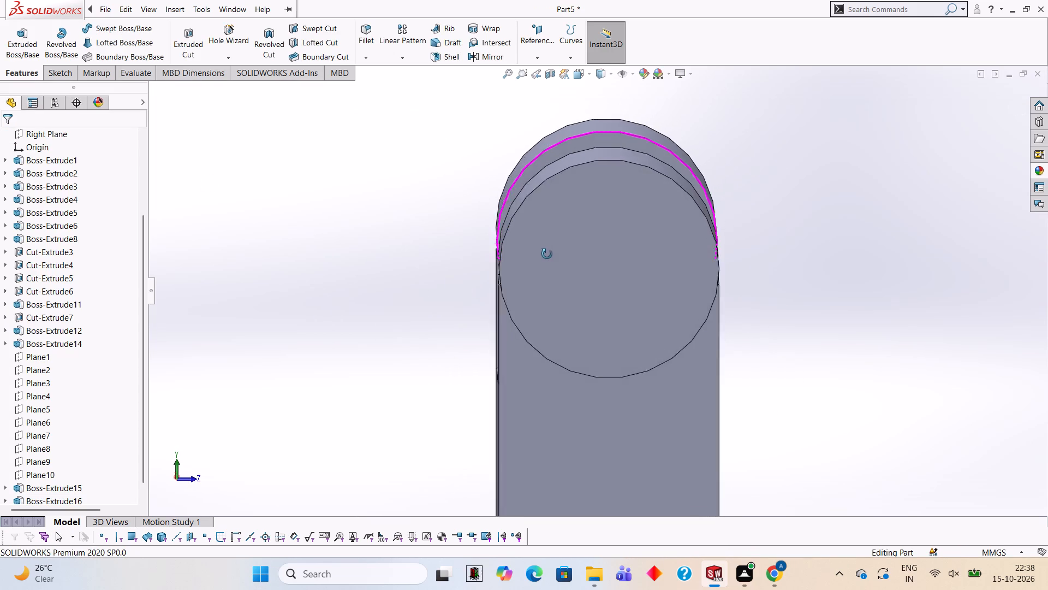
pyautogui.moveTo(547, 254); pyautogui.dragTo(545, 232, button='middle')
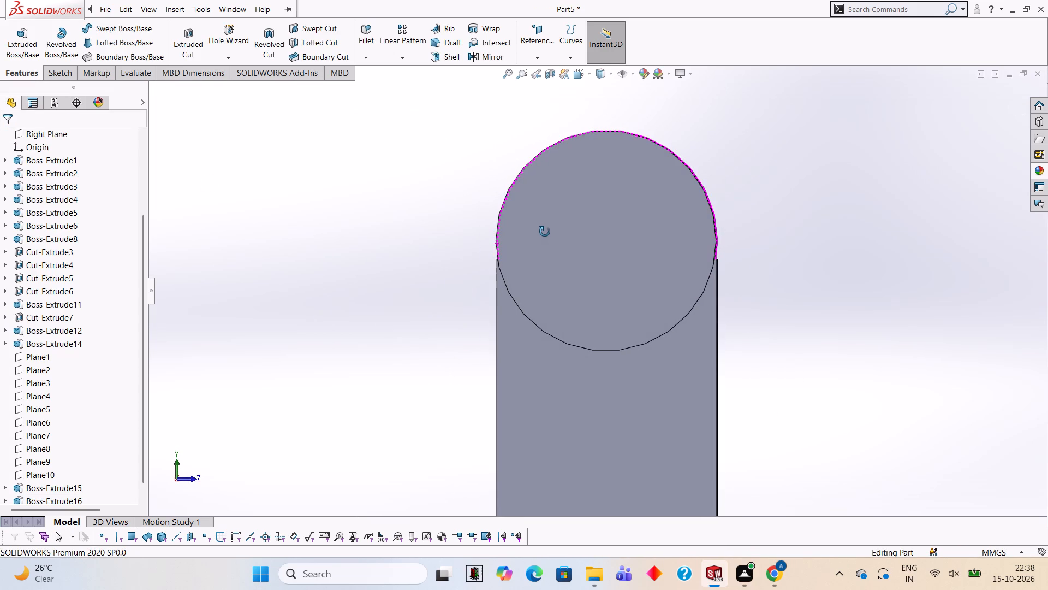
pyautogui.moveTo(545, 232); pyautogui.dragTo(450, 229, button='middle')
pyautogui.scroll(2, 504, 259)
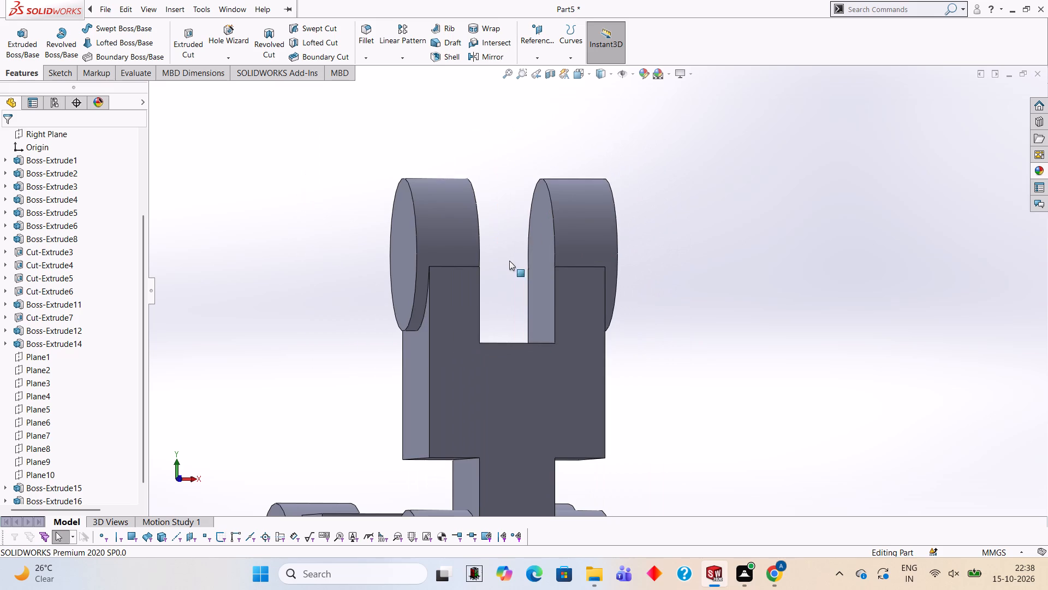
pyautogui.moveTo(633, 300); pyautogui.dragTo(589, 284, button='middle')
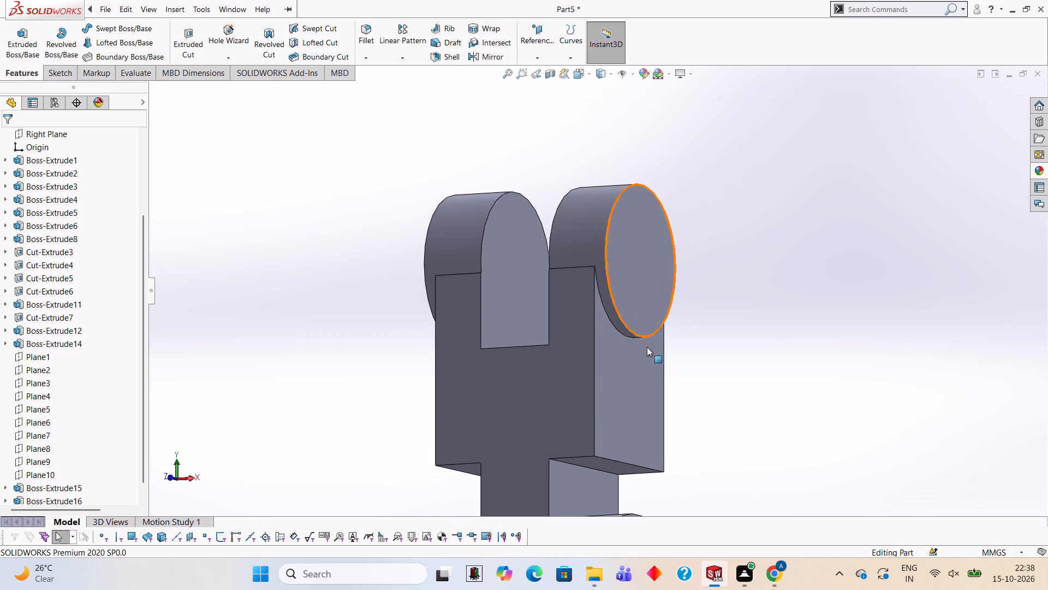
pyautogui.scroll(3, 647, 347)
# On the fork's flat side face, sketch three sides of a rectangle 18 mm high and 36 mm wide, starting at the face's bottom corner.
pyautogui.moveTo(648, 355); pyautogui.dragTo(525, 351, button='middle')
pyautogui.moveTo(672, 343); pyautogui.dragTo(699, 365, button='middle')
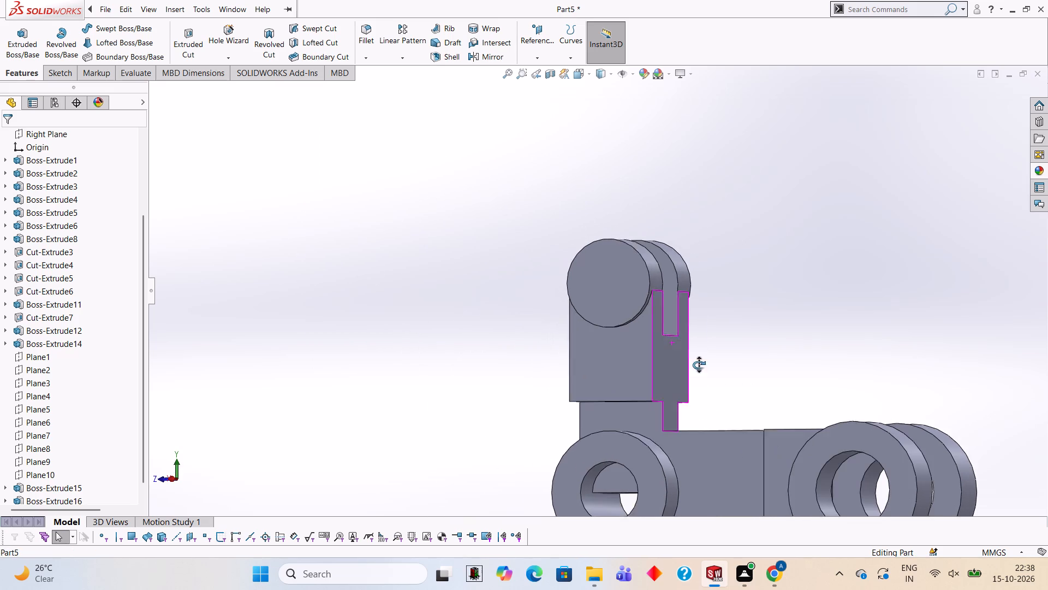
pyautogui.moveTo(699, 365); pyautogui.dragTo(703, 372, button='middle')
pyautogui.press('Escape')
pyautogui.click(609, 368)
pyautogui.click(662, 338)
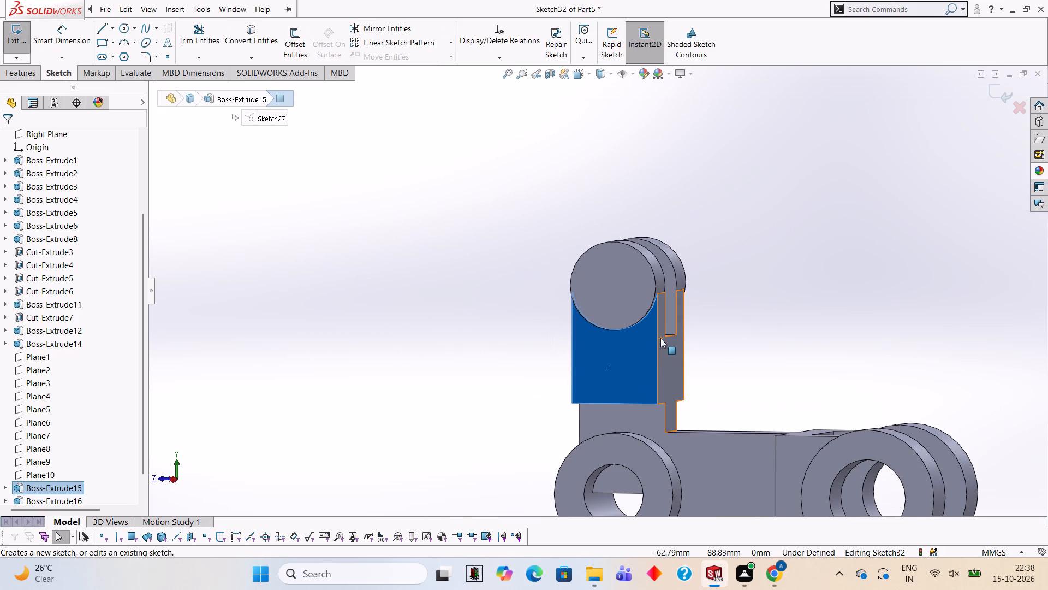
pyautogui.hotkey('ctrl', '8')
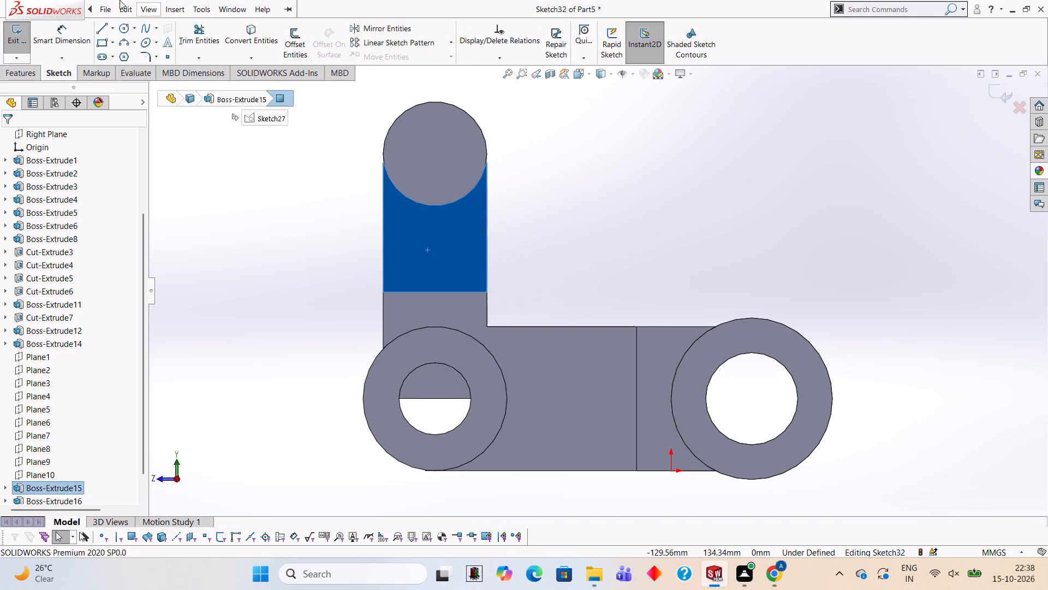
pyautogui.click(100, 25)
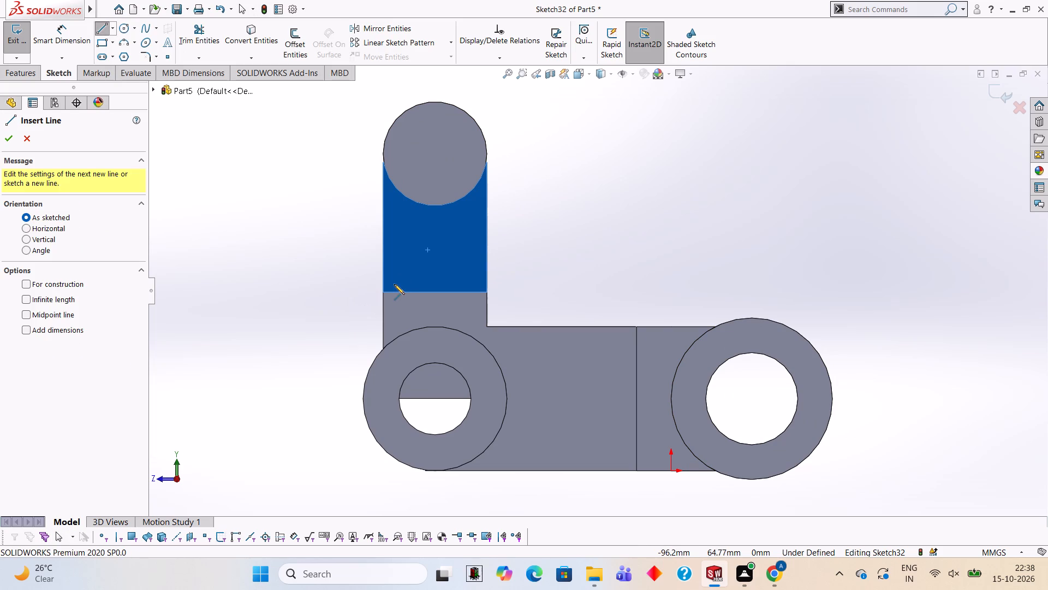
pyautogui.click(383, 292)
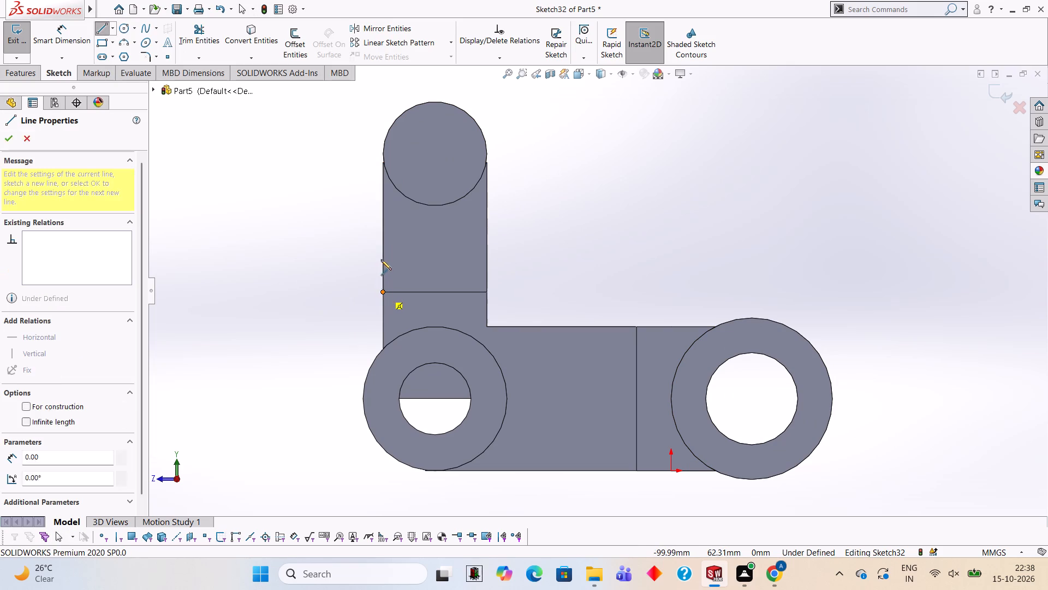
pyautogui.write('18')
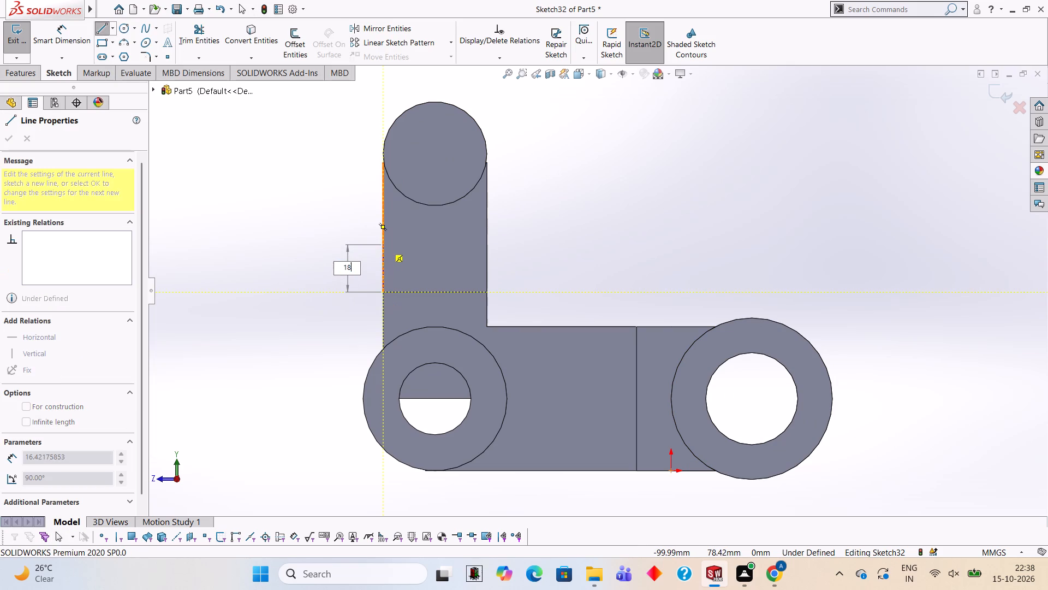
pyautogui.press('Return')
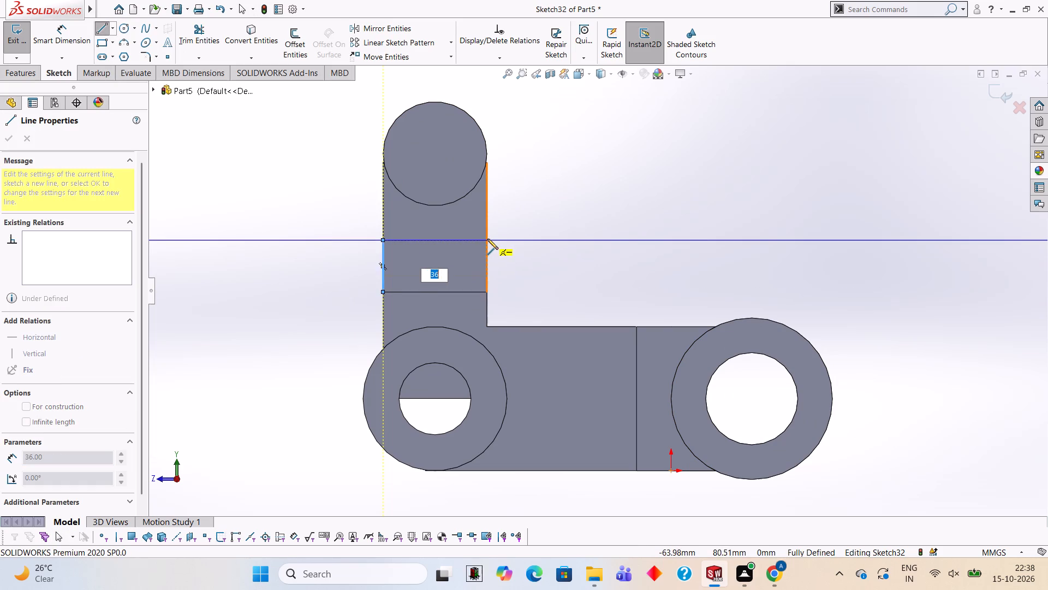
pyautogui.click(487, 239)
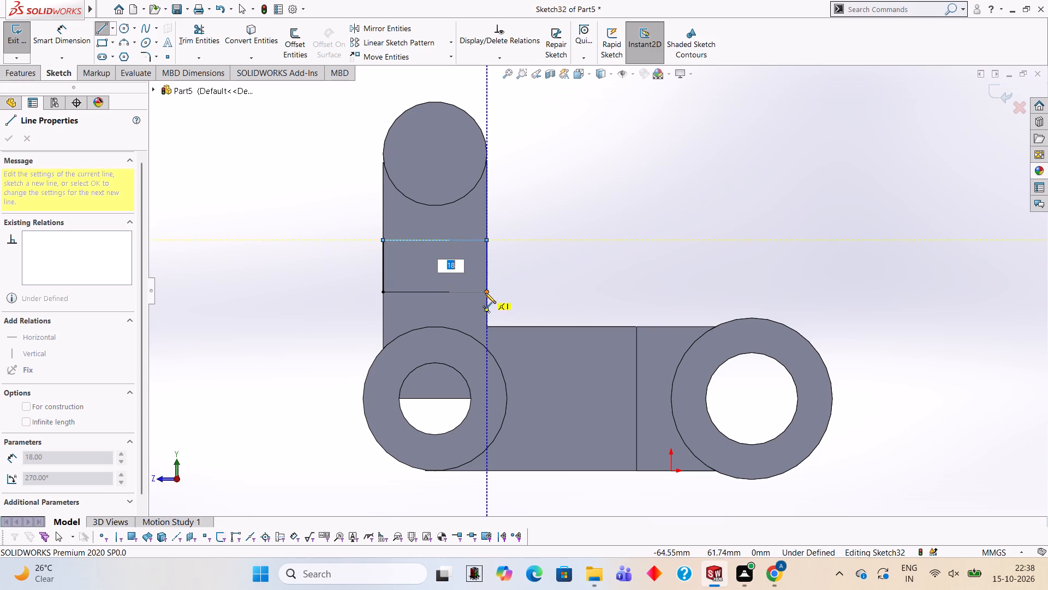
pyautogui.click(485, 293)
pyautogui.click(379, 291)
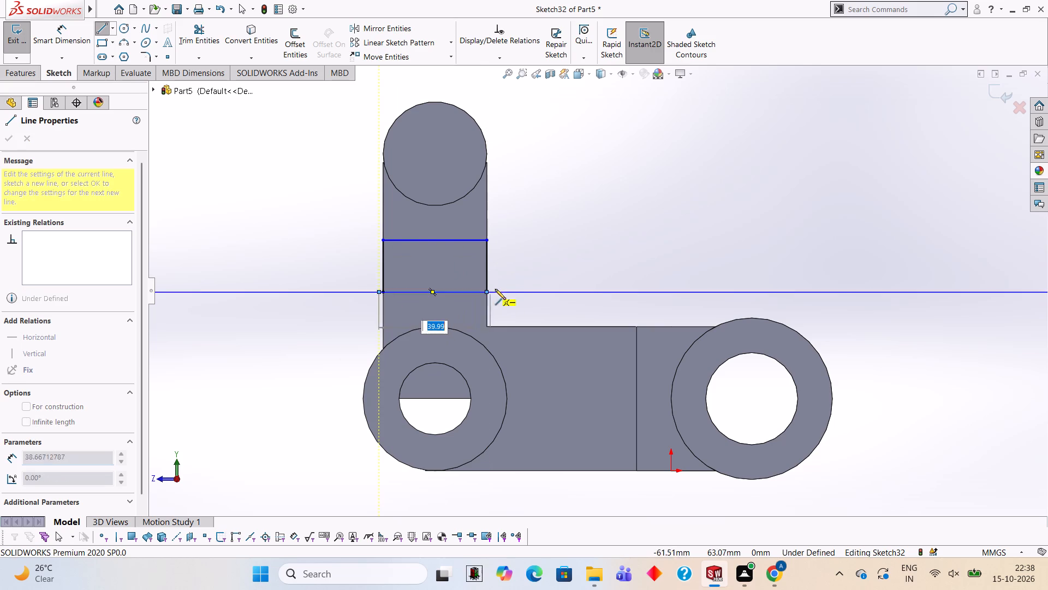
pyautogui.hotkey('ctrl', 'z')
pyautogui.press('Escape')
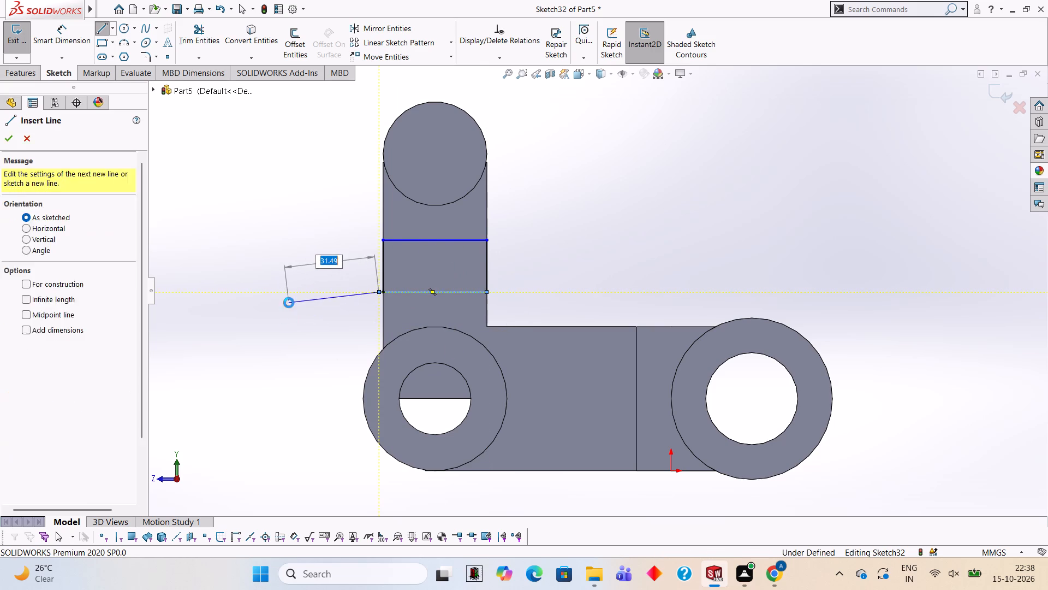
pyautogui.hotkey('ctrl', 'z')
# Close the rectangle with a 36 mm horizontal line along the bottom edge of the side face.
pyautogui.click(103, 32)
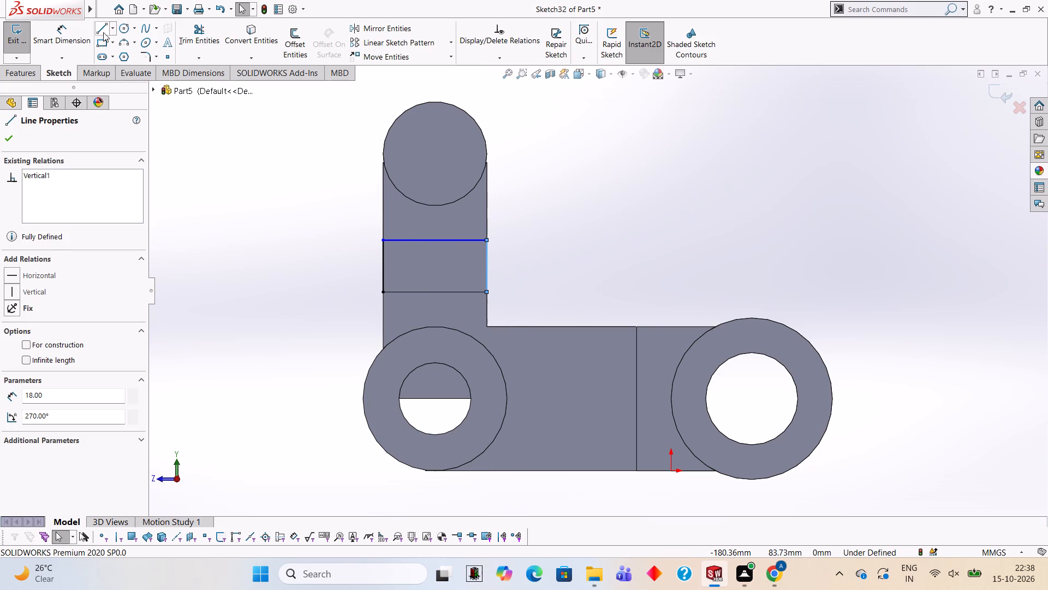
pyautogui.click(381, 291)
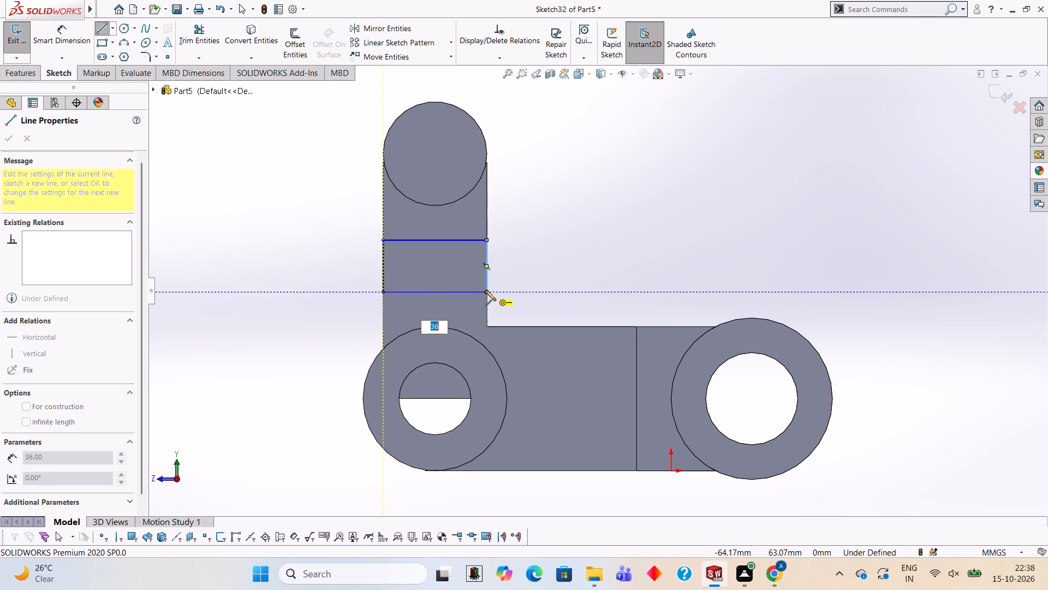
pyautogui.click(485, 291)
pyautogui.press('Escape')
# Set up a blind Extruded Cut of the rectangle into the fork with a depth of 15 mm.
pyautogui.moveTo(574, 247); pyautogui.dragTo(646, 267, button='middle')
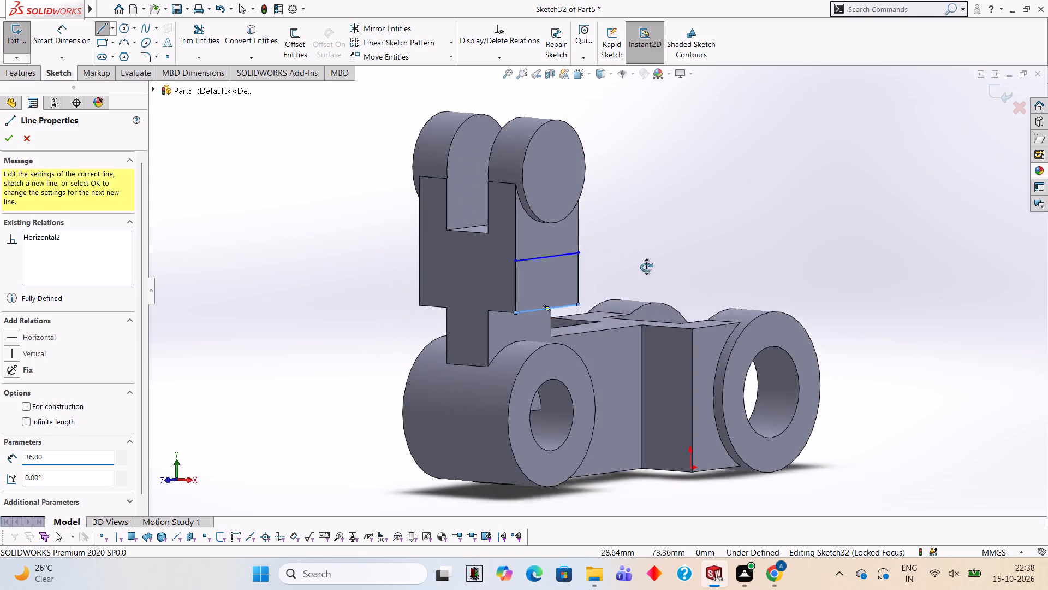
pyautogui.moveTo(646, 267); pyautogui.dragTo(649, 268, button='middle')
pyautogui.click(28, 74)
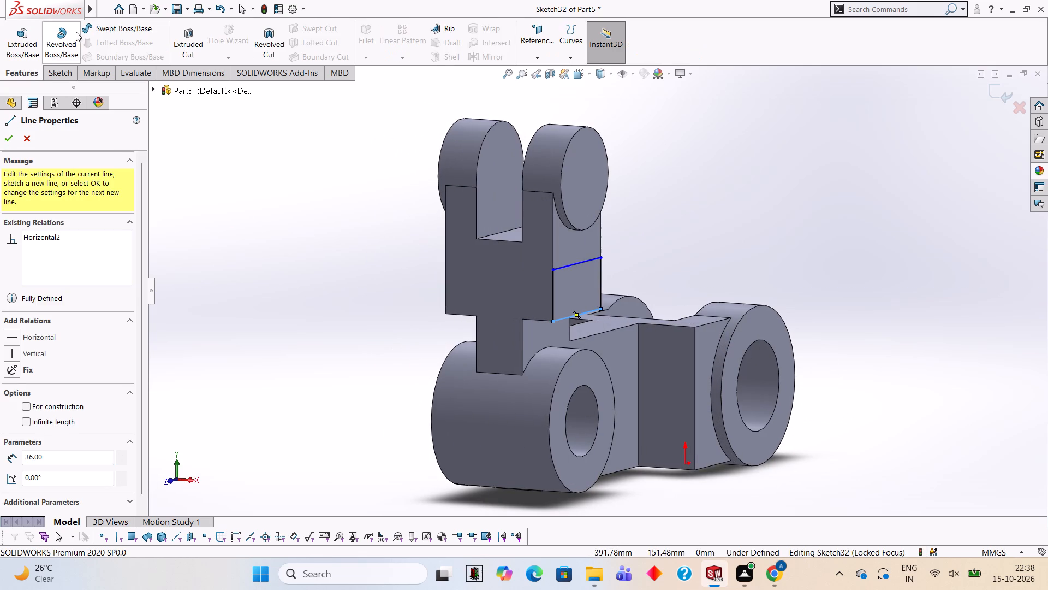
pyautogui.click(193, 22)
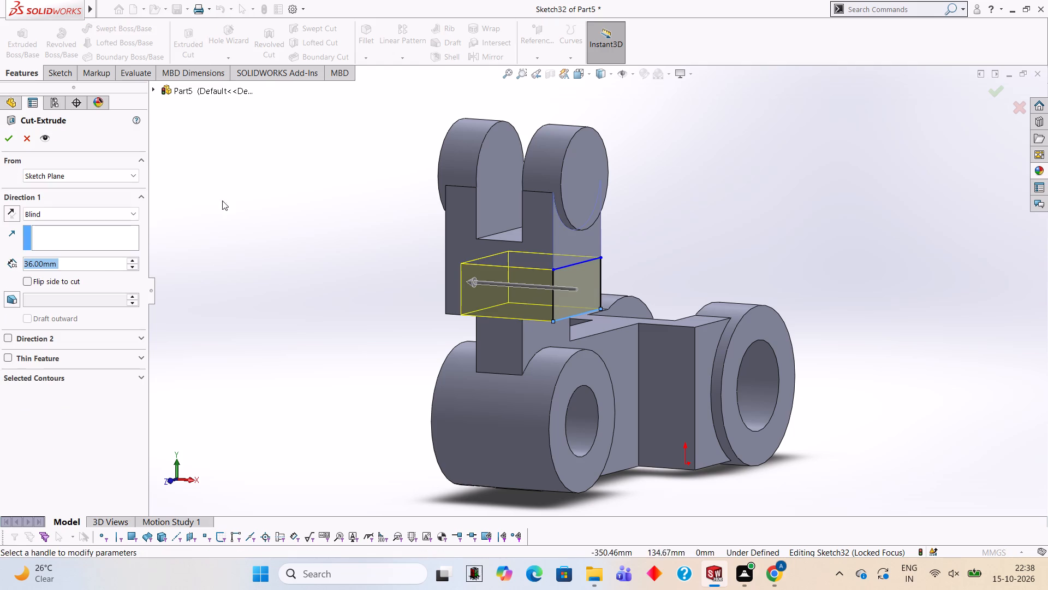
pyautogui.click(107, 259)
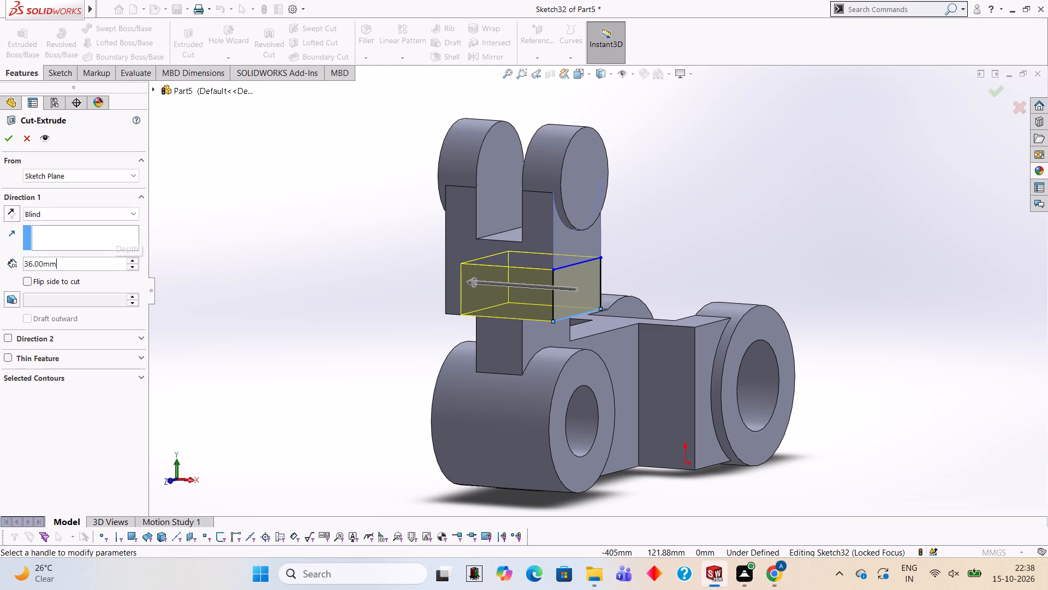
pyautogui.press('BackSpace')
pyautogui.press('BackSpace')
pyautogui.press('BackSpace')
pyautogui.press('BackSpace')
pyautogui.press('BackSpace')
pyautogui.press('BackSpace')
pyautogui.press('BackSpace')
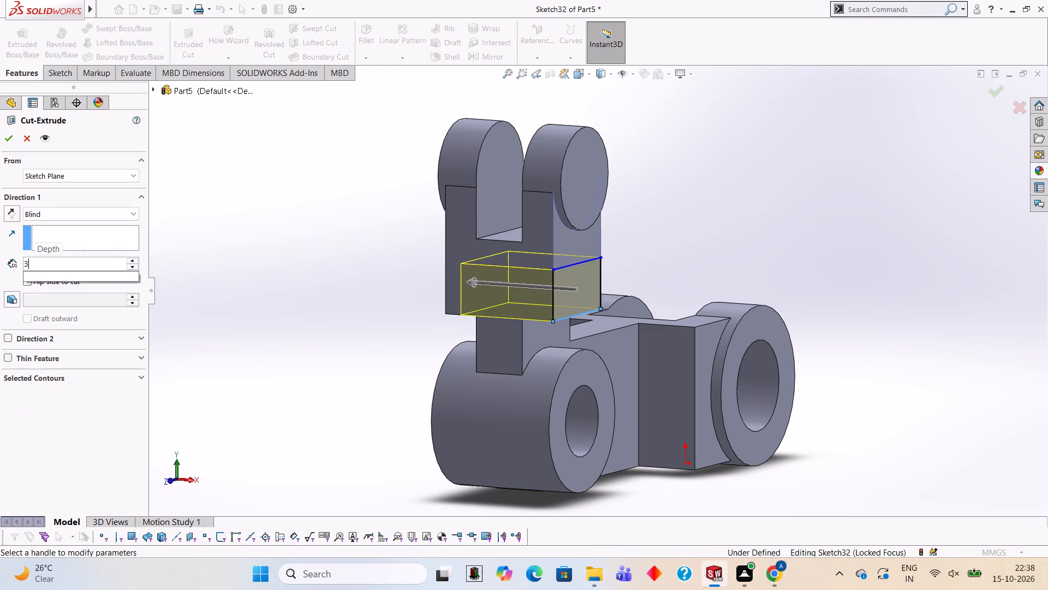
pyautogui.write('15')
pyautogui.press('Return')
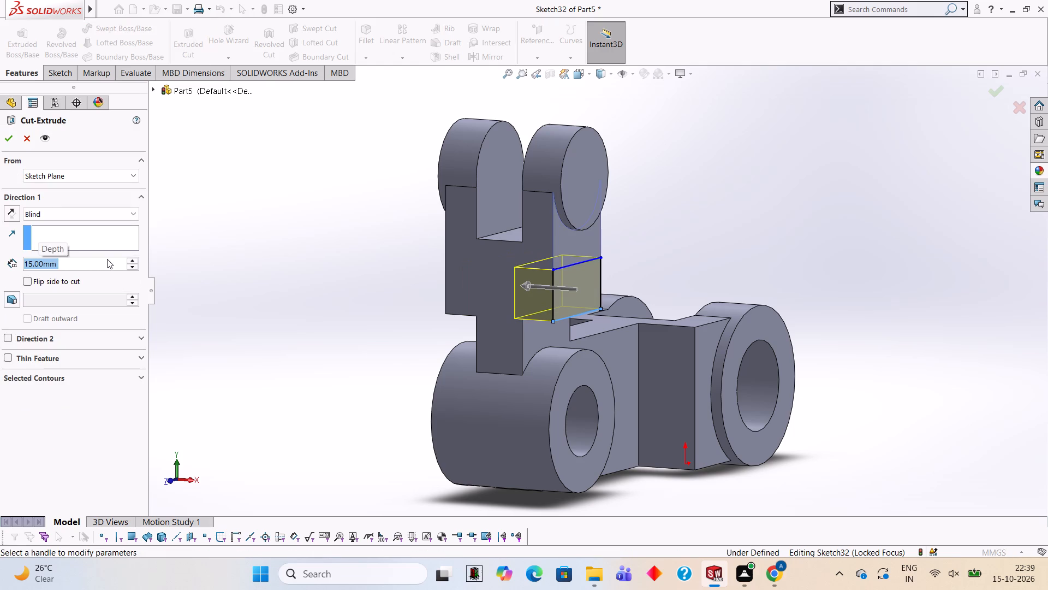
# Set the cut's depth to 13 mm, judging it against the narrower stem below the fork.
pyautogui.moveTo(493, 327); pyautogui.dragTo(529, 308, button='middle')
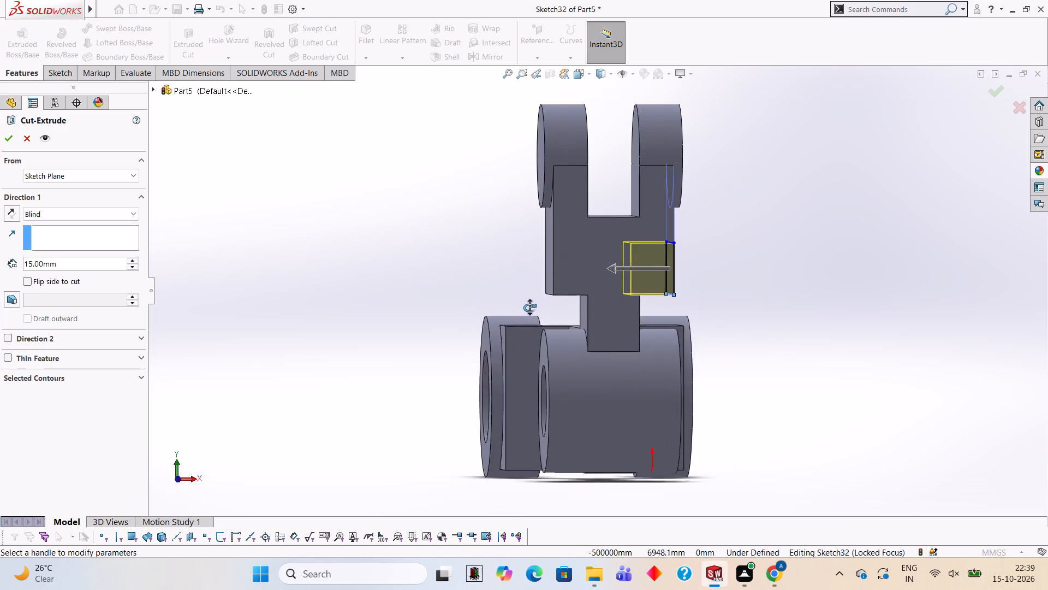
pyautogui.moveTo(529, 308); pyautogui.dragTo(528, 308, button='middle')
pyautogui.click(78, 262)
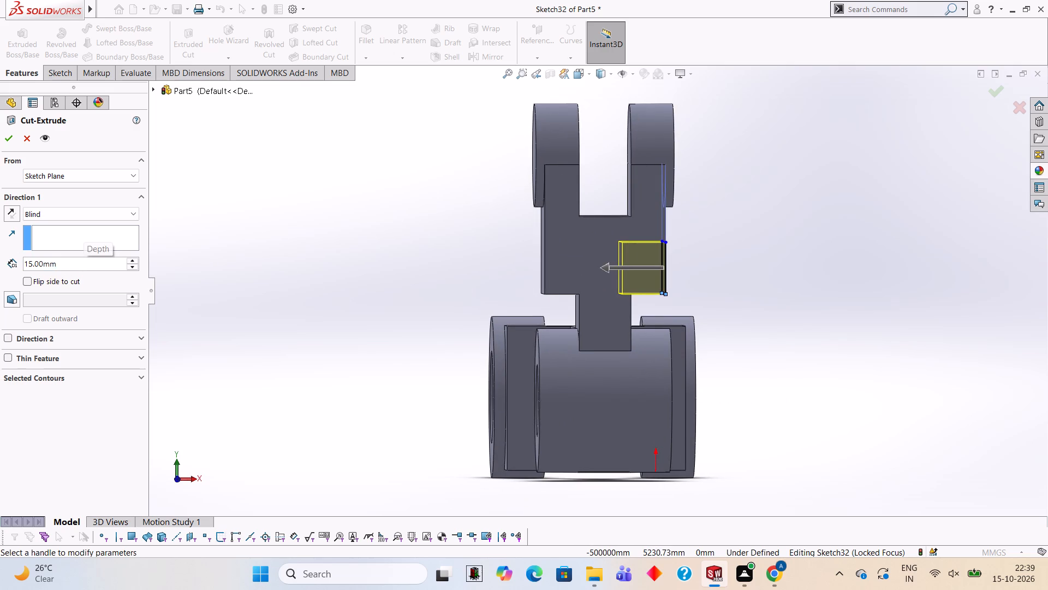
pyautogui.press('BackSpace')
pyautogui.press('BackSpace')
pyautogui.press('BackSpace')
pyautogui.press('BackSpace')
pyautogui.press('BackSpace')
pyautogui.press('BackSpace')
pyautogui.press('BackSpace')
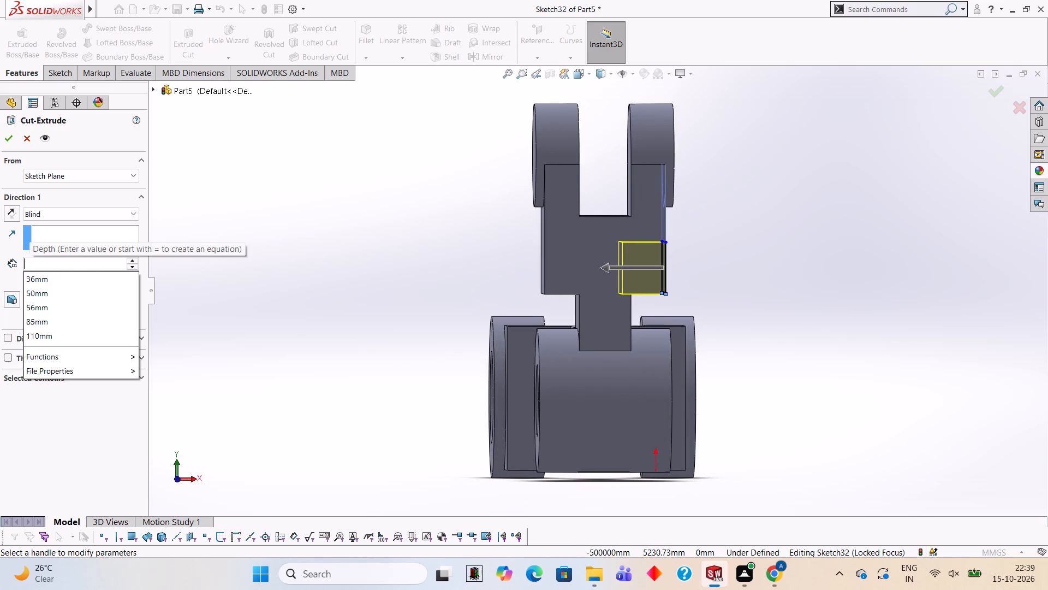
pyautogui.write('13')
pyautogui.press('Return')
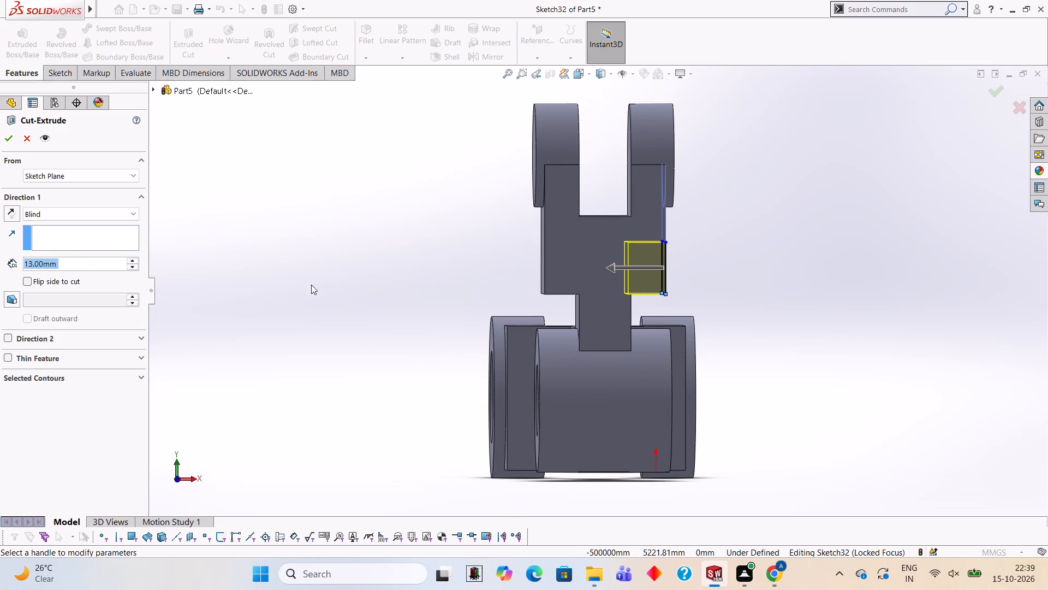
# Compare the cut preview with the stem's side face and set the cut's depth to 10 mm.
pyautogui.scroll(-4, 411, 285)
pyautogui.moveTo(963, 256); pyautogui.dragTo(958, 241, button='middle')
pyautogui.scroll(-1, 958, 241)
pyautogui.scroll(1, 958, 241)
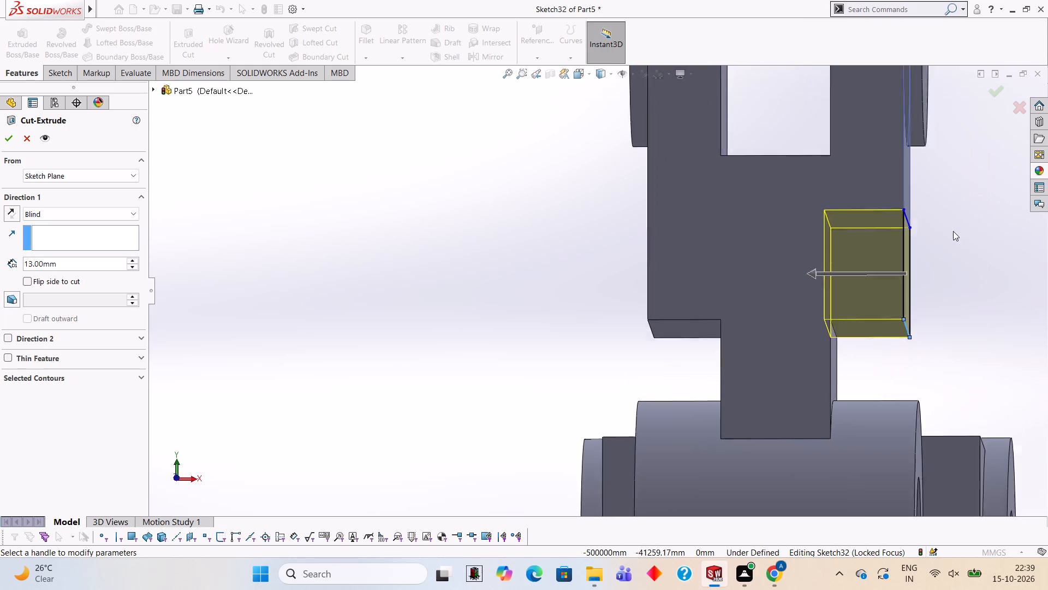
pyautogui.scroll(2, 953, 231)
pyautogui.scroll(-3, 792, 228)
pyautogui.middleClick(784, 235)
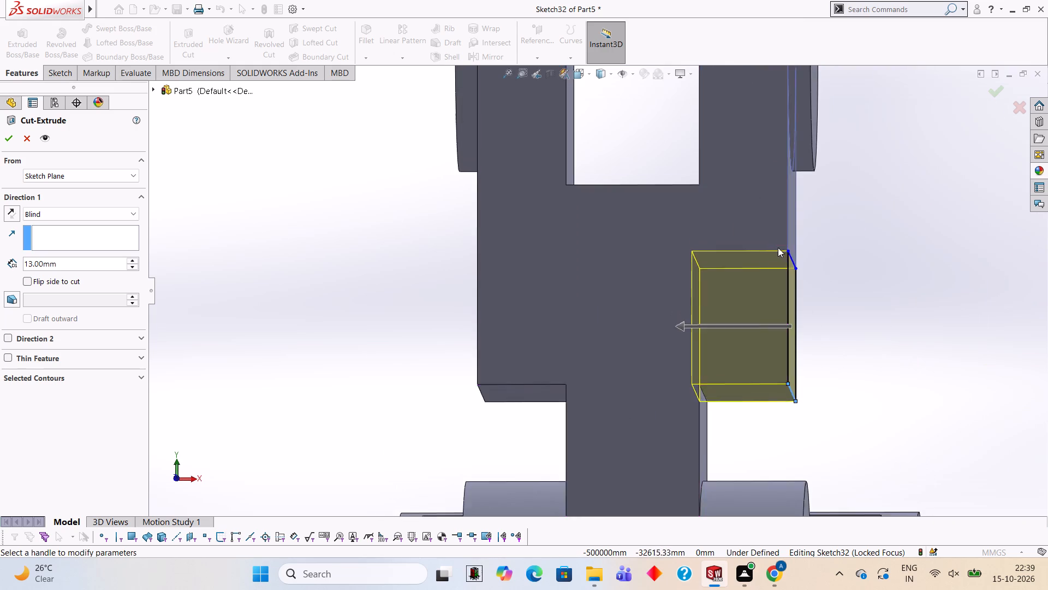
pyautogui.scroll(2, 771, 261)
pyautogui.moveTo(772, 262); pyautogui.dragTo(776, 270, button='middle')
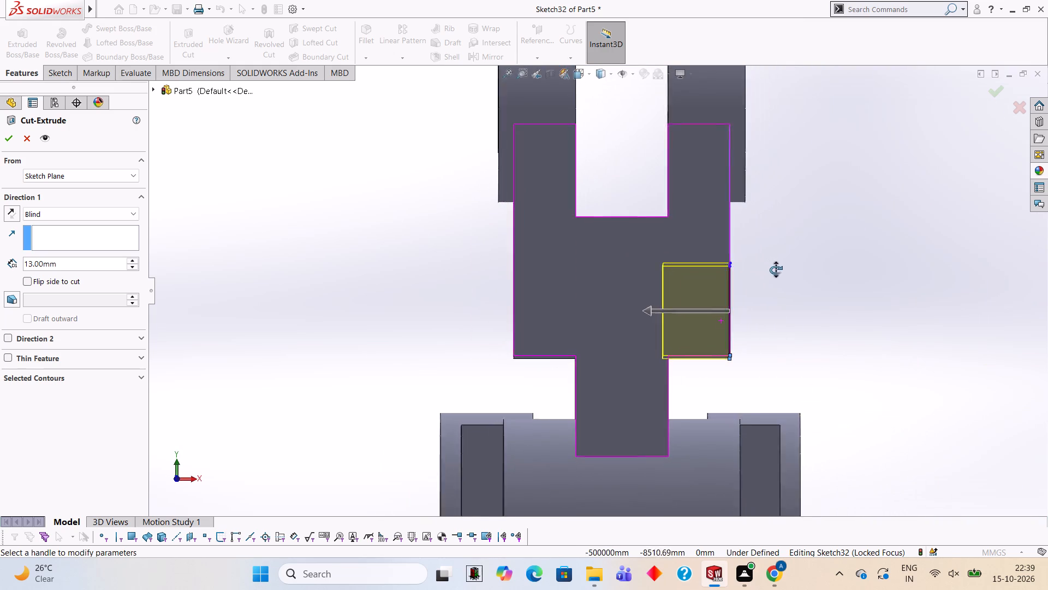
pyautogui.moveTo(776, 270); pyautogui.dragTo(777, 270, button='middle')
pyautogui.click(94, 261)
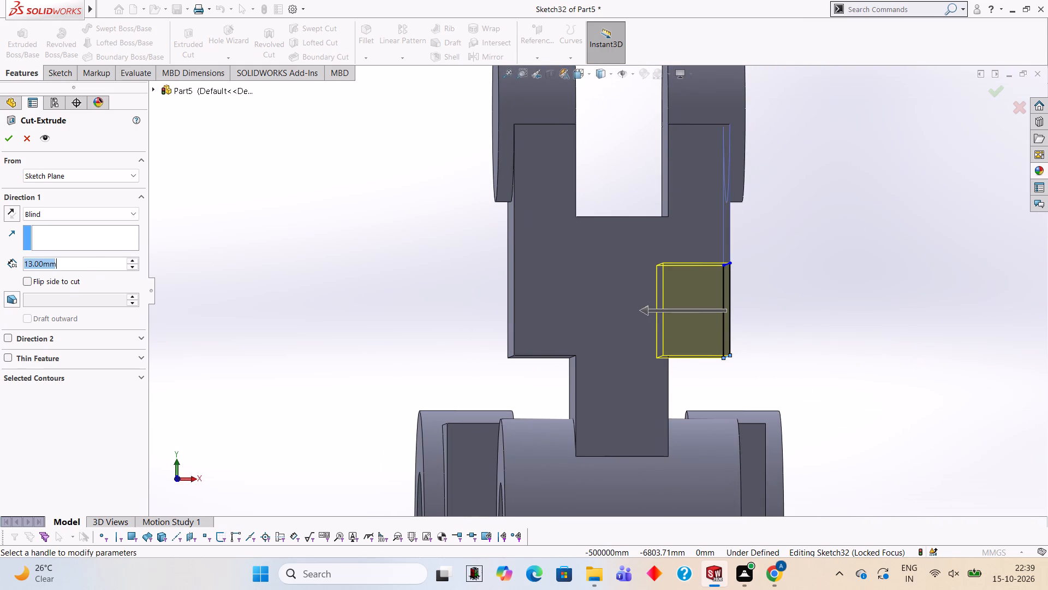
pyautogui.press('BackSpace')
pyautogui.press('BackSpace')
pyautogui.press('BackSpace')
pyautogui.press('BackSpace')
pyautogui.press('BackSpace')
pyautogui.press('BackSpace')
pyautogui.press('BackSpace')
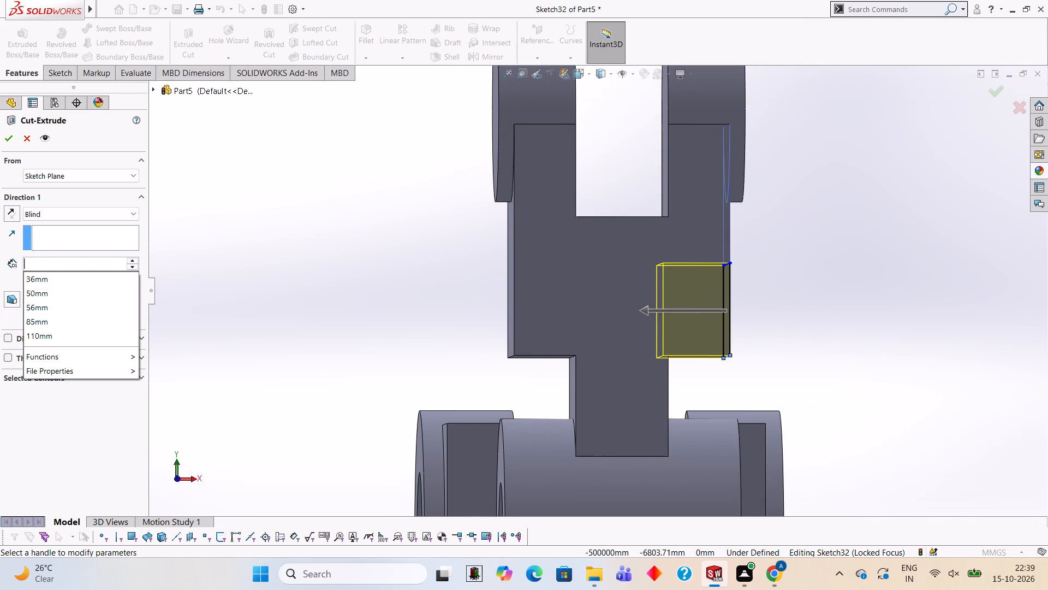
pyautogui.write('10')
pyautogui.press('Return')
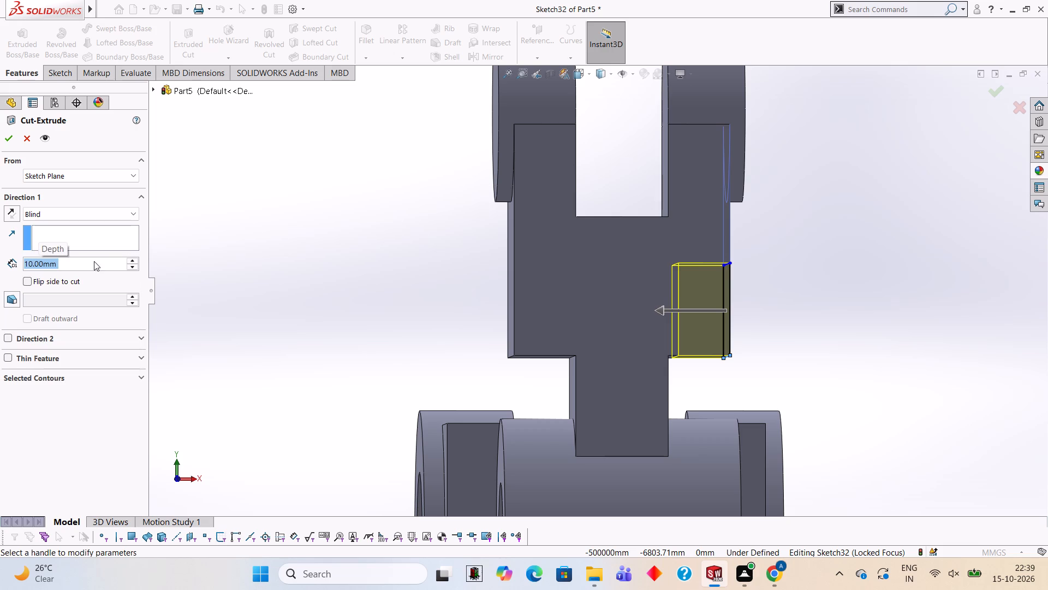
# Set the cut's depth to 12 mm, check its alignment with the stem's side face and complete the cut.
pyautogui.write('12')
pyautogui.press('Return')
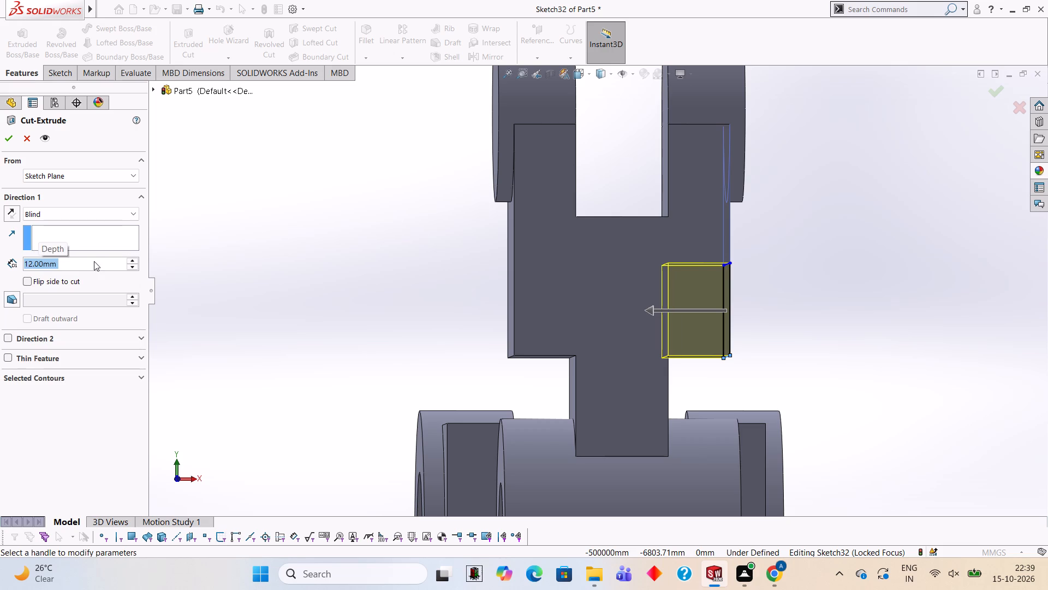
pyautogui.scroll(-3, 723, 256)
pyautogui.moveTo(711, 366); pyautogui.dragTo(706, 364, button='middle')
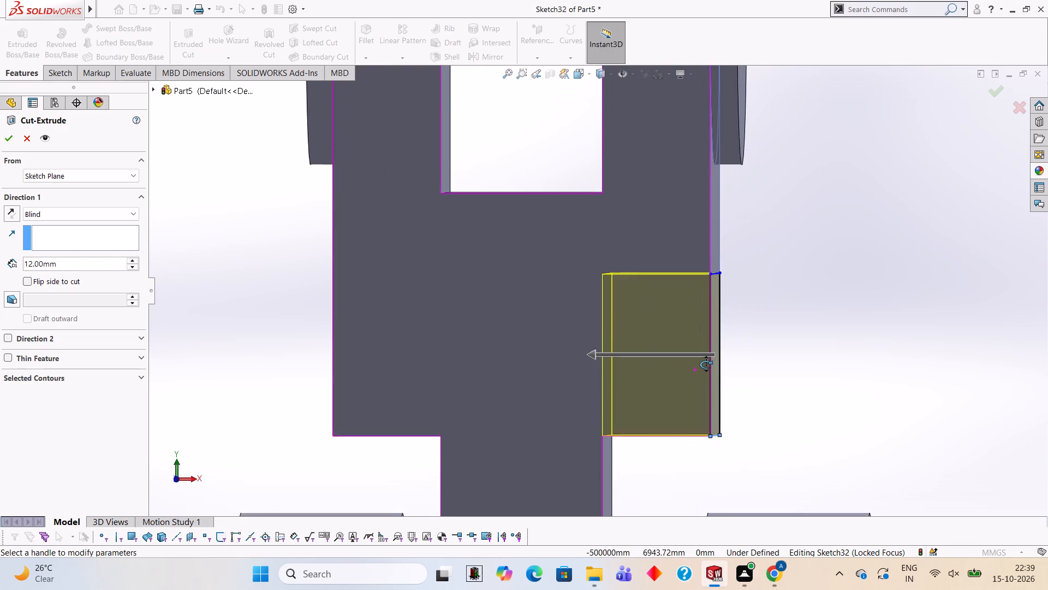
pyautogui.moveTo(706, 364); pyautogui.dragTo(710, 361, button='middle')
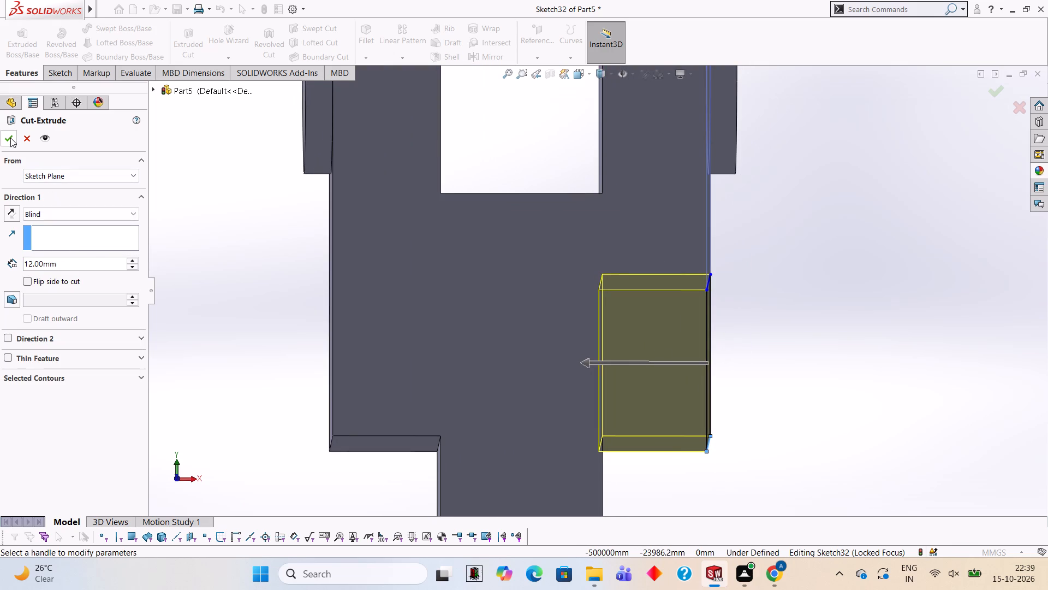
pyautogui.click(10, 138)
pyautogui.click(225, 190)
# Sketch a closed rectangle on the fork's uncut outer side face, 18 mm high from the lower edge and spanning the full 36 mm width.
pyautogui.scroll(2, 537, 329)
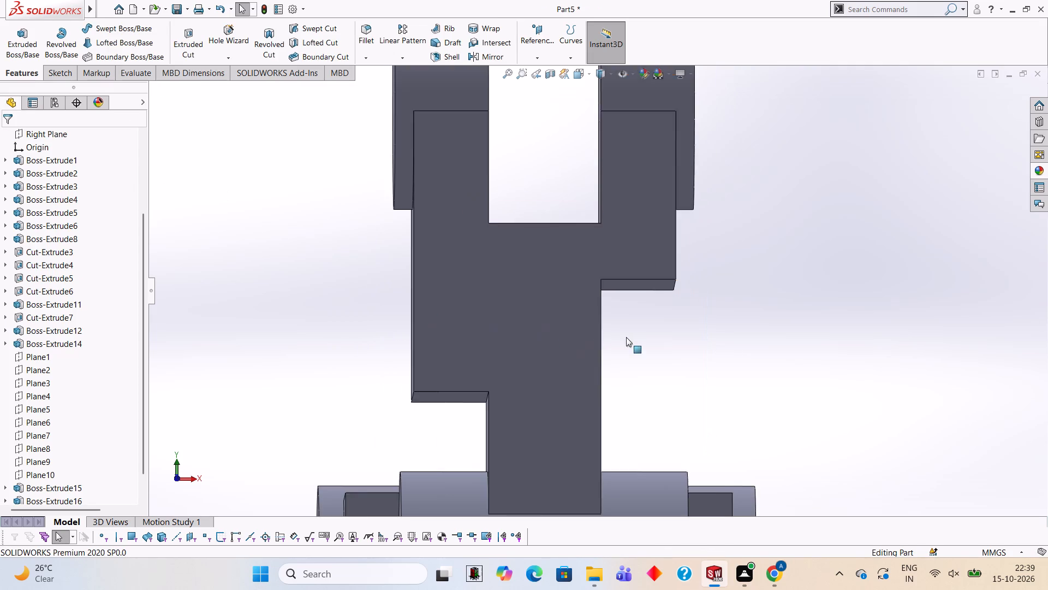
pyautogui.scroll(2, 626, 337)
pyautogui.moveTo(648, 327); pyautogui.dragTo(651, 364, button='middle')
pyautogui.moveTo(630, 241); pyautogui.dragTo(704, 276, button='middle')
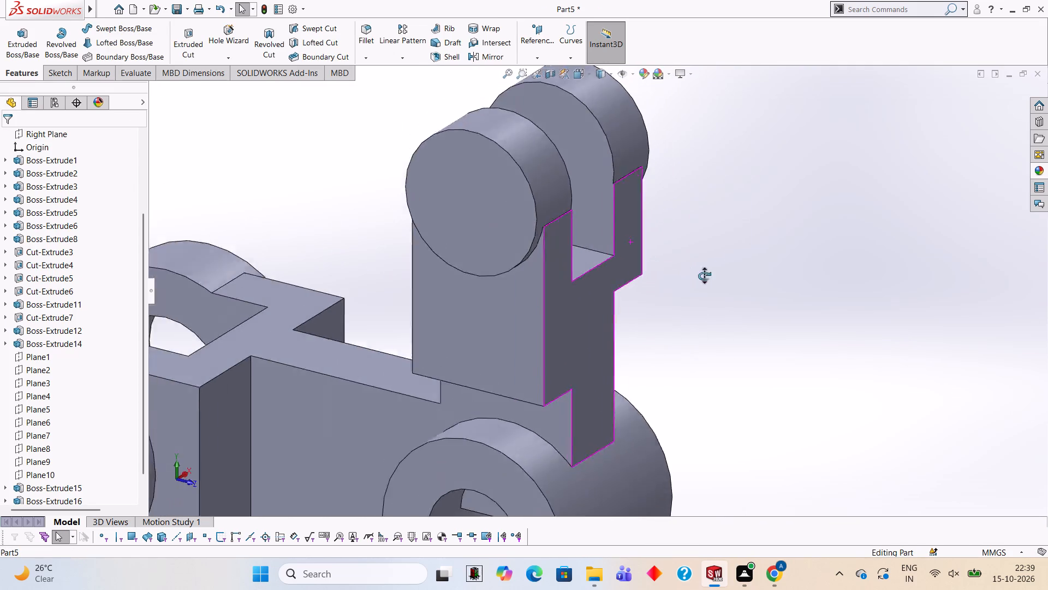
pyautogui.moveTo(704, 276); pyautogui.dragTo(740, 217, button='middle')
pyautogui.click(575, 280)
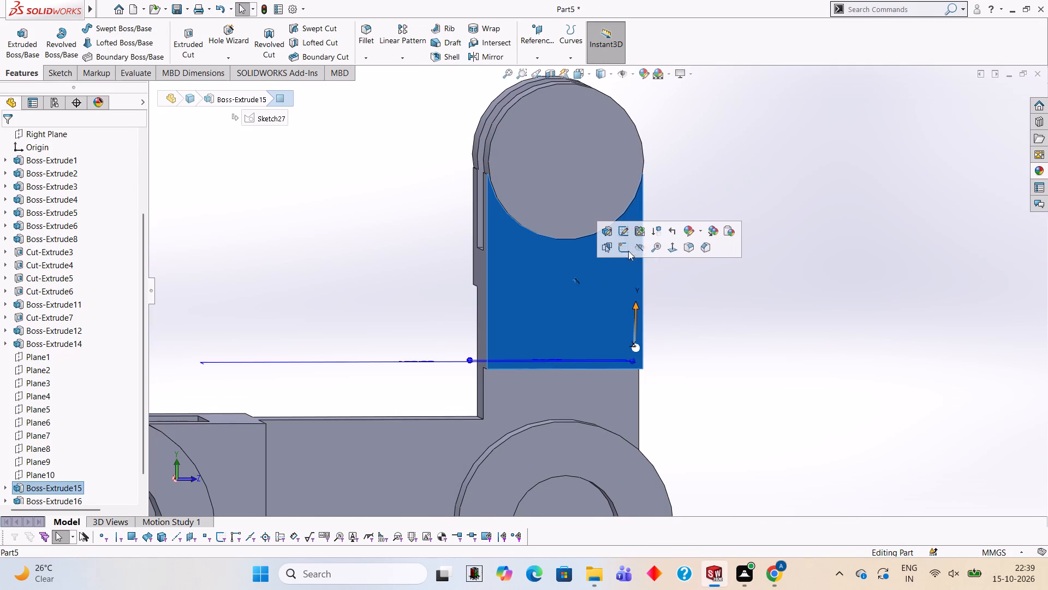
pyautogui.click(625, 249)
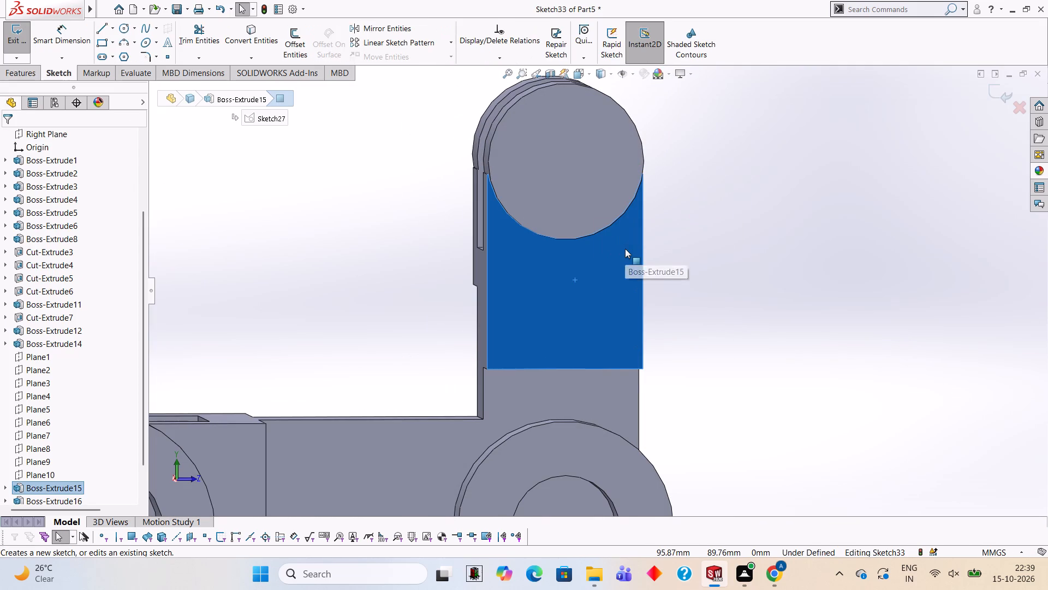
pyautogui.hotkey('ctrl', '8')
pyautogui.scroll(-3, 677, 274)
pyautogui.scroll(-3, 889, 220)
pyautogui.scroll(3, 889, 220)
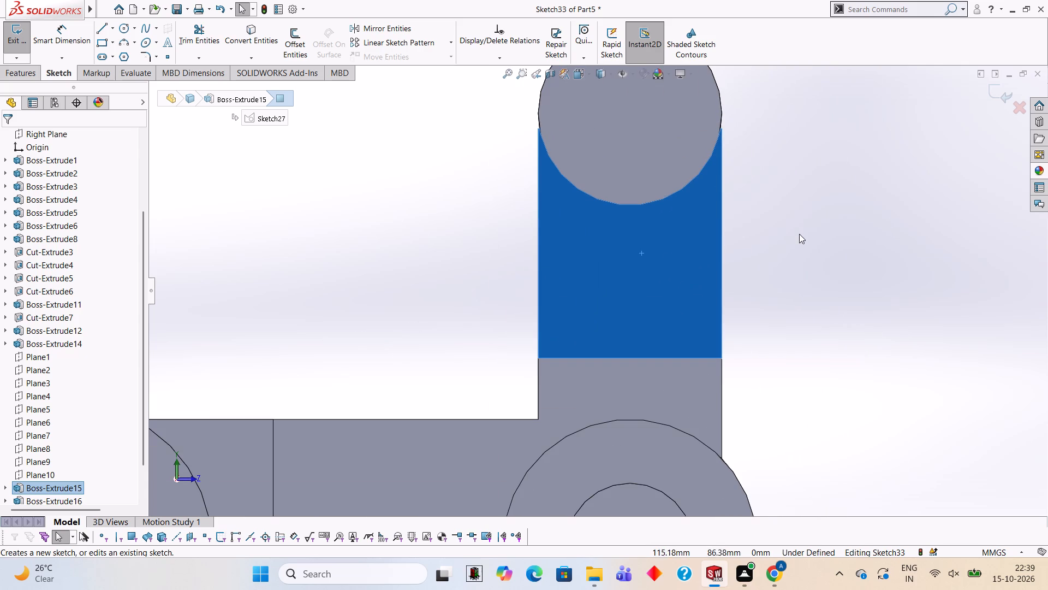
pyautogui.click(99, 25)
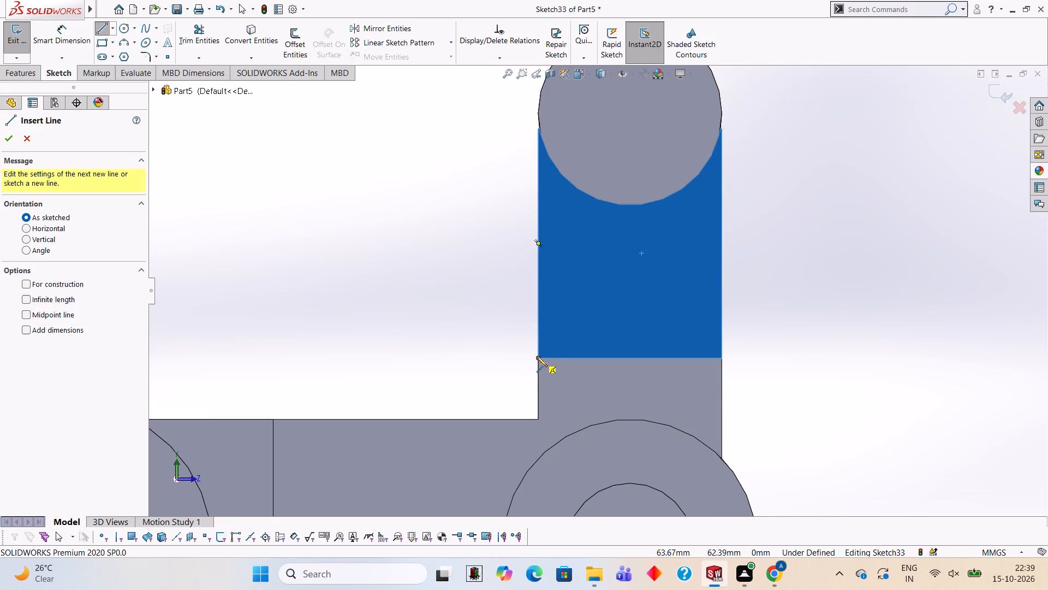
pyautogui.click(537, 357)
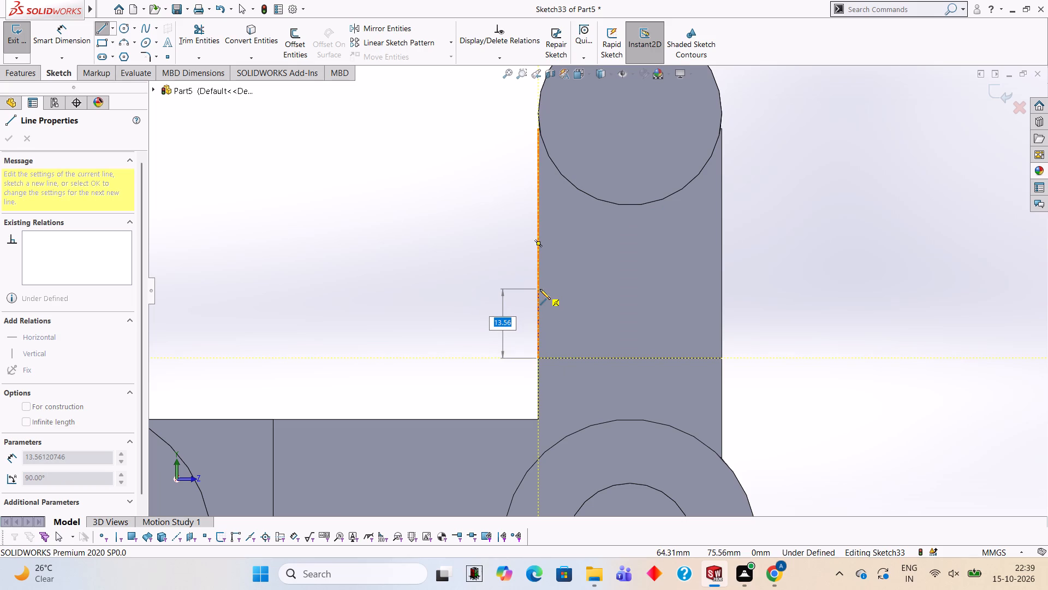
pyautogui.write('18')
pyautogui.press('Return')
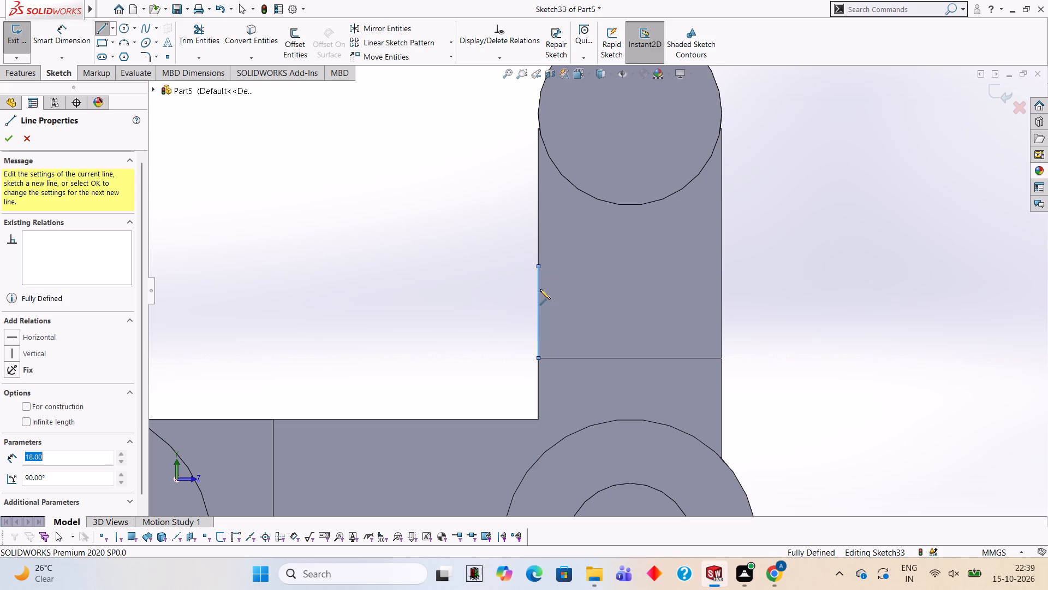
pyautogui.click(723, 267)
pyautogui.click(723, 358)
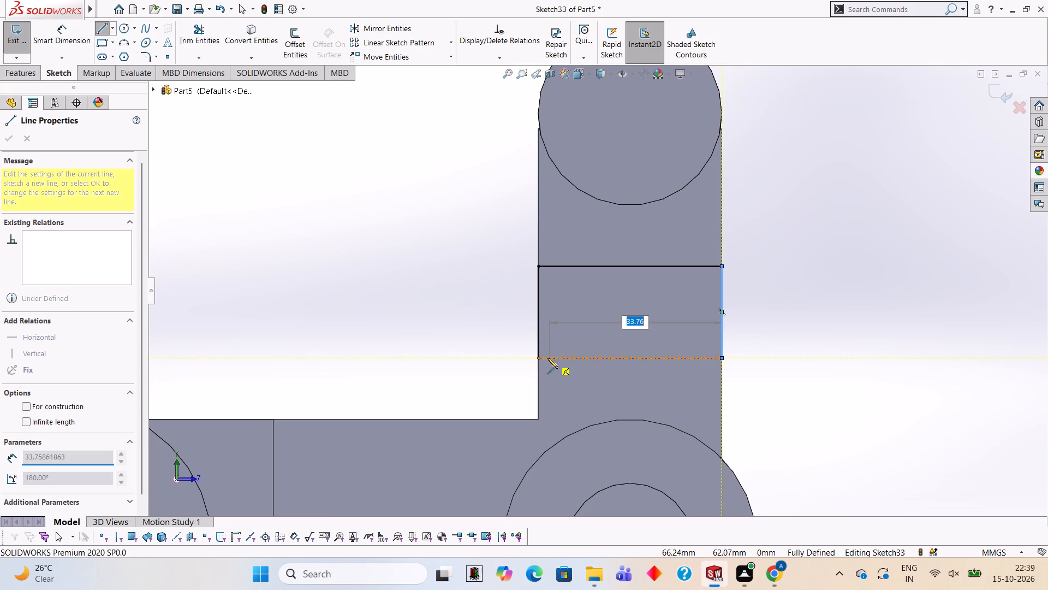
pyautogui.click(537, 358)
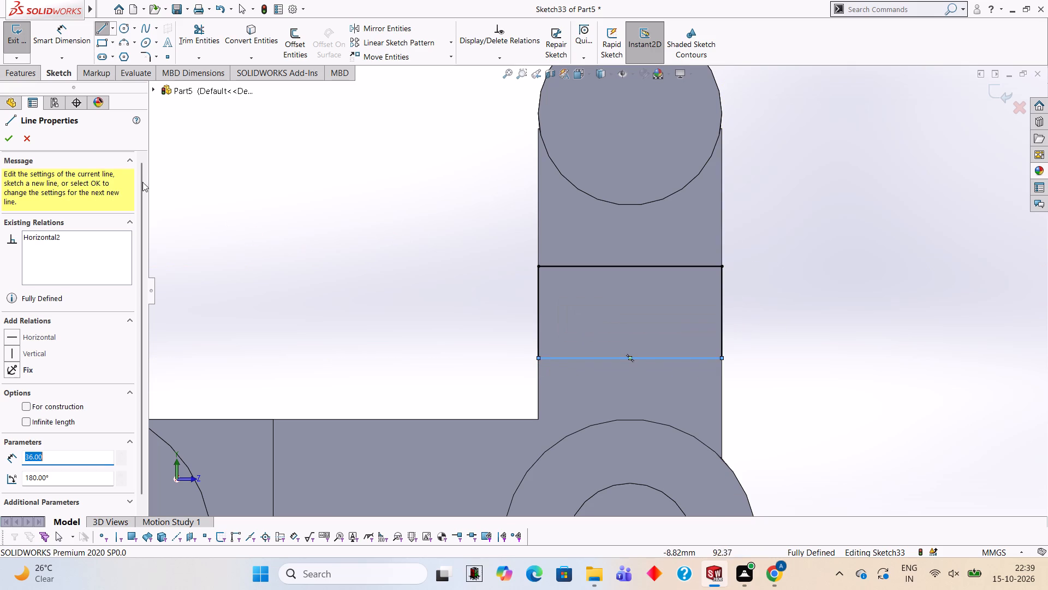
# Cut the rectangle into the fork with a blind Extruded Cut 12 mm deep, flush with the stem's side face.
pyautogui.click(17, 82)
pyautogui.click(20, 78)
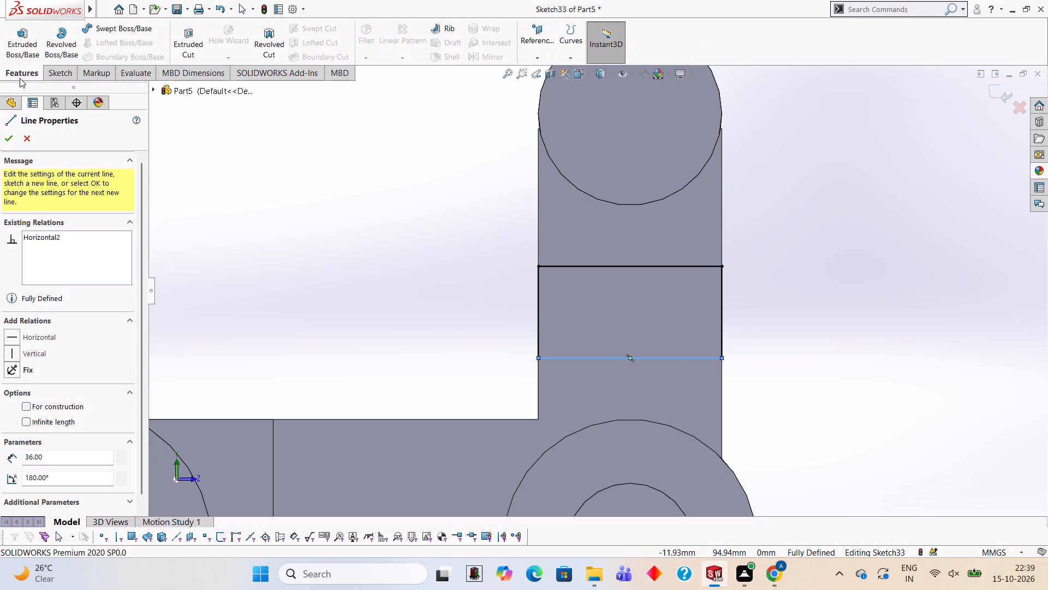
pyautogui.click(192, 56)
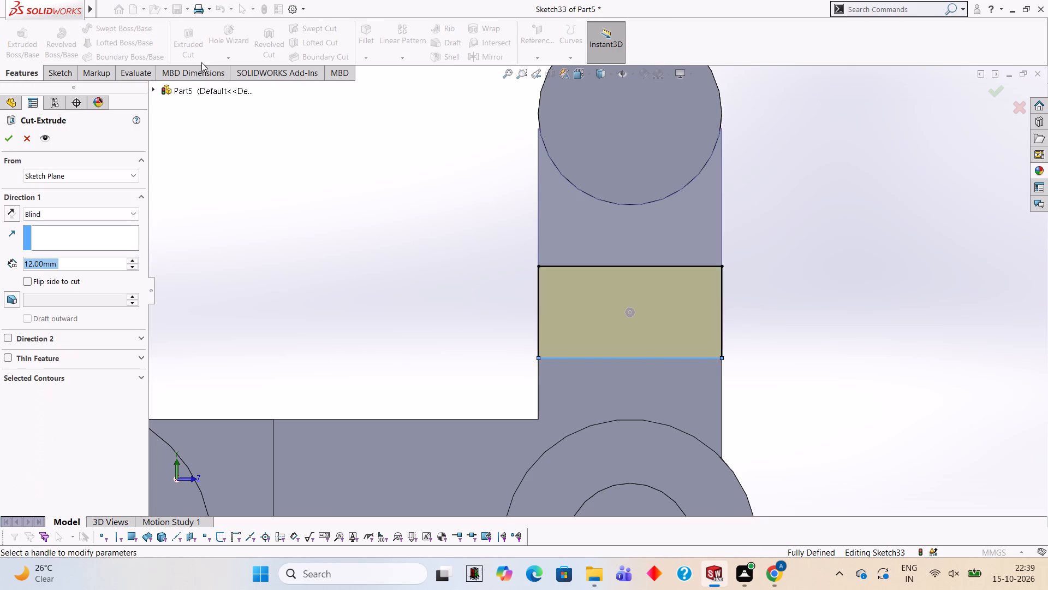
pyautogui.moveTo(764, 228); pyautogui.dragTo(676, 228, button='middle')
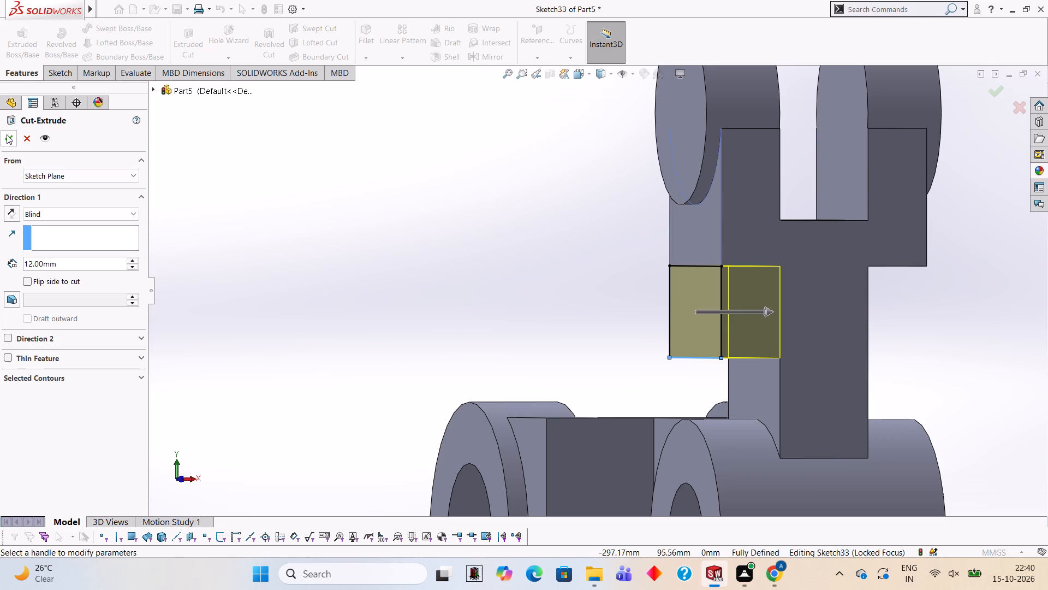
pyautogui.click(7, 134)
pyautogui.click(398, 195)
# Examine the fork, stem and bosses of the linkage part from several sides.
pyautogui.scroll(3, 402, 195)
pyautogui.moveTo(578, 285); pyautogui.dragTo(554, 284, button='middle')
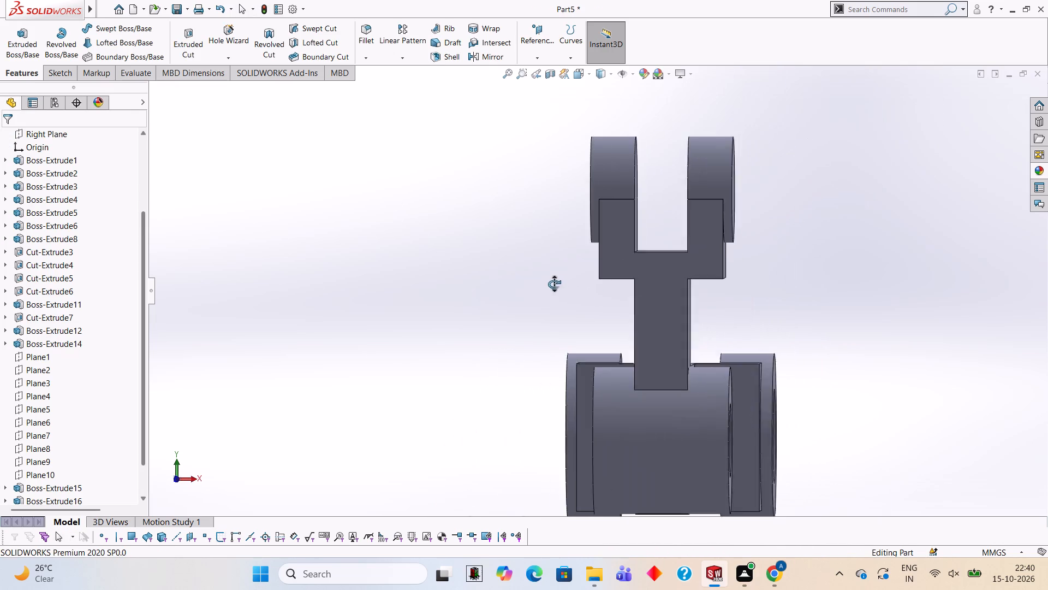
pyautogui.moveTo(554, 284); pyautogui.dragTo(553, 279, button='middle')
pyautogui.scroll(3, 577, 297)
pyautogui.moveTo(733, 299); pyautogui.dragTo(780, 310, button='middle')
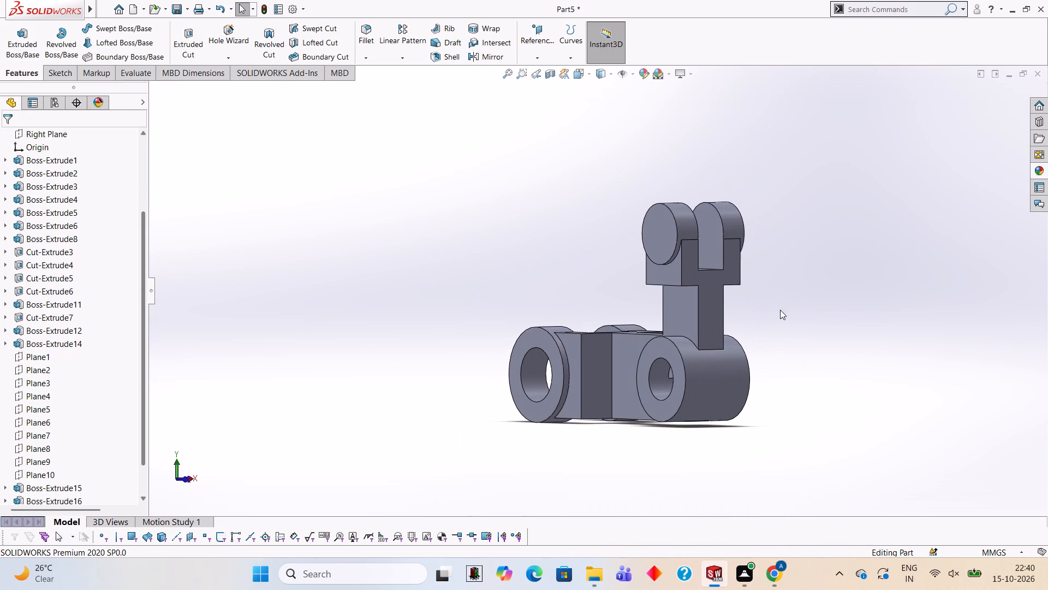
pyautogui.moveTo(721, 301); pyautogui.dragTo(700, 286, button='middle')
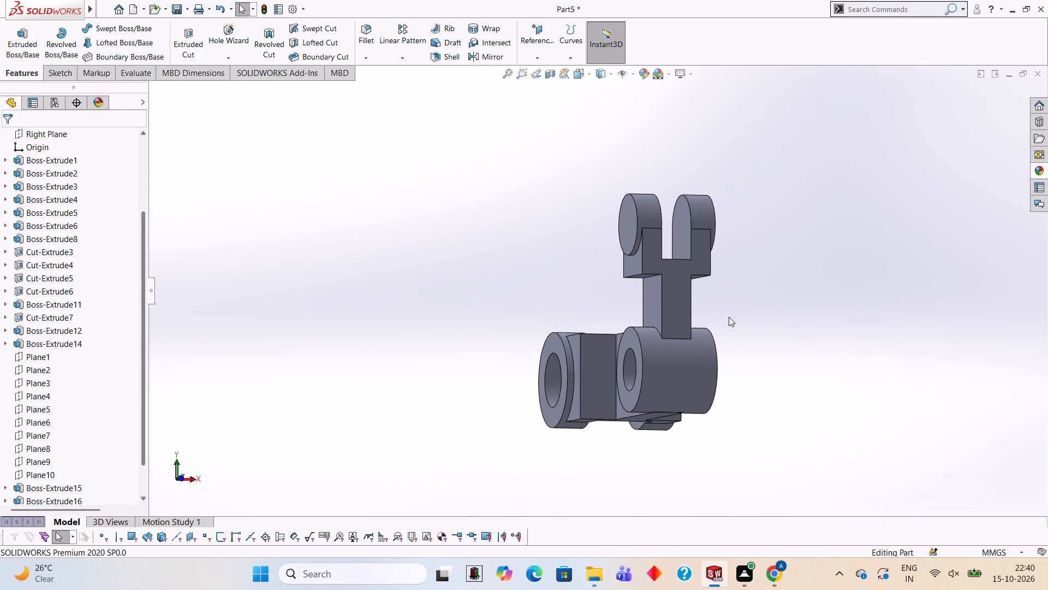
pyautogui.scroll(-4, 691, 352)
pyautogui.scroll(-2, 626, 303)
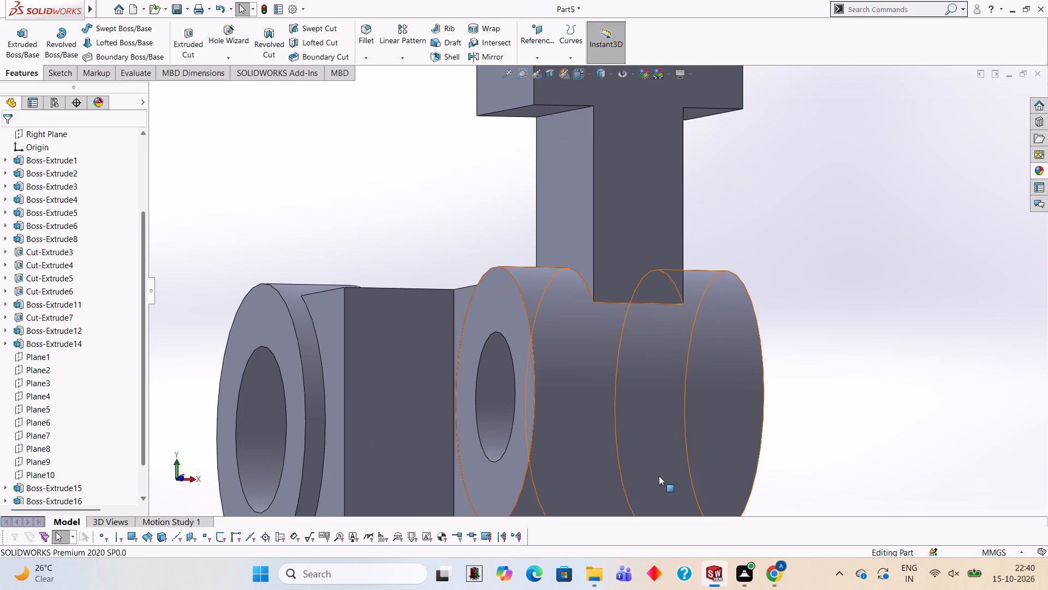
pyautogui.scroll(3, 691, 381)
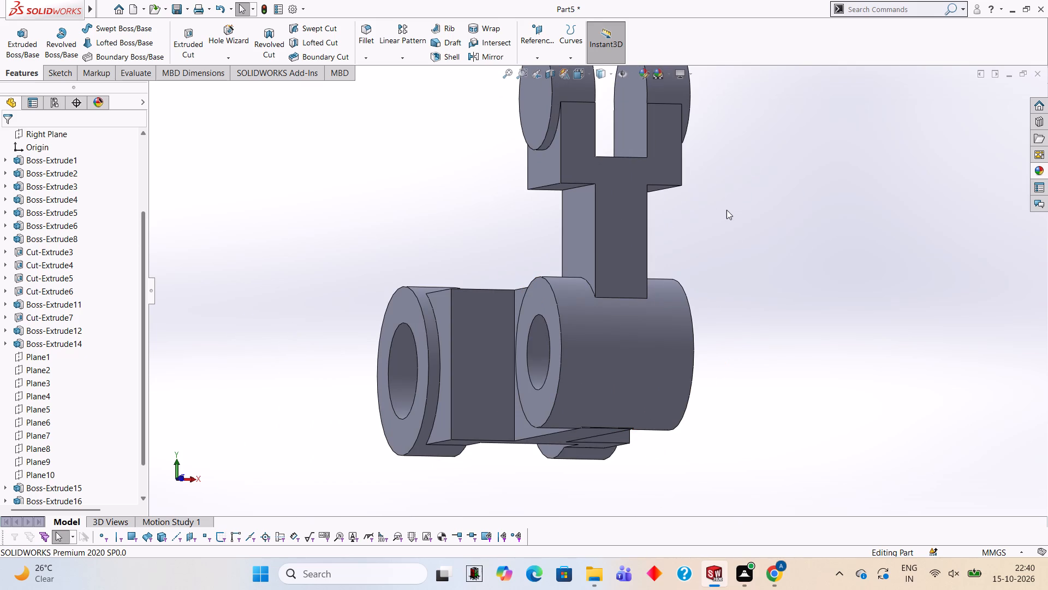
pyautogui.moveTo(671, 302); pyautogui.dragTo(745, 329, button='middle')
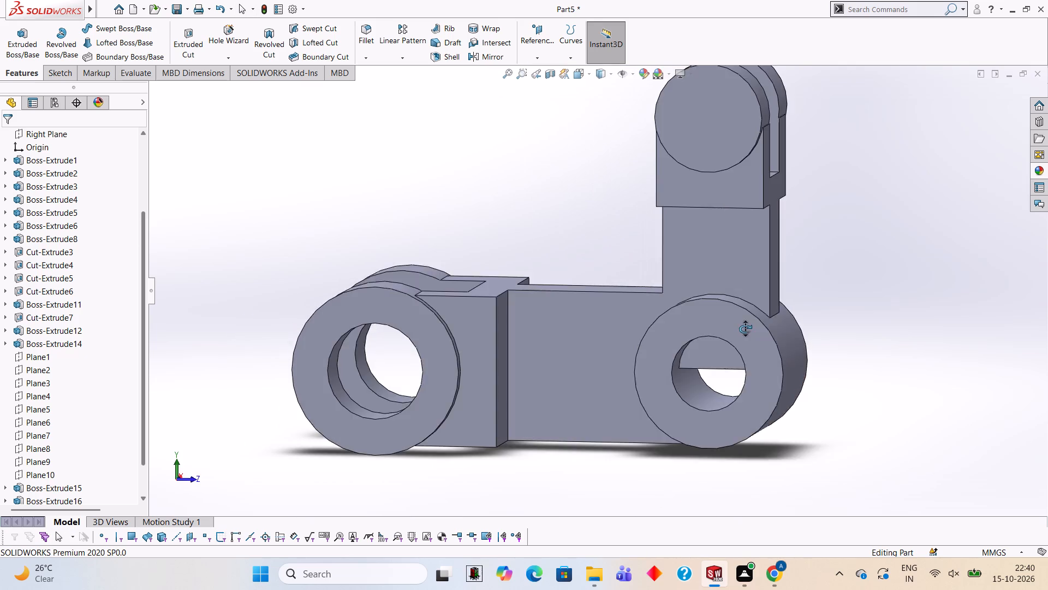
pyautogui.moveTo(745, 329); pyautogui.dragTo(755, 315, button='middle')
pyautogui.middleClick(755, 315)
pyautogui.click(870, 247)
pyautogui.scroll(1, 874, 276)
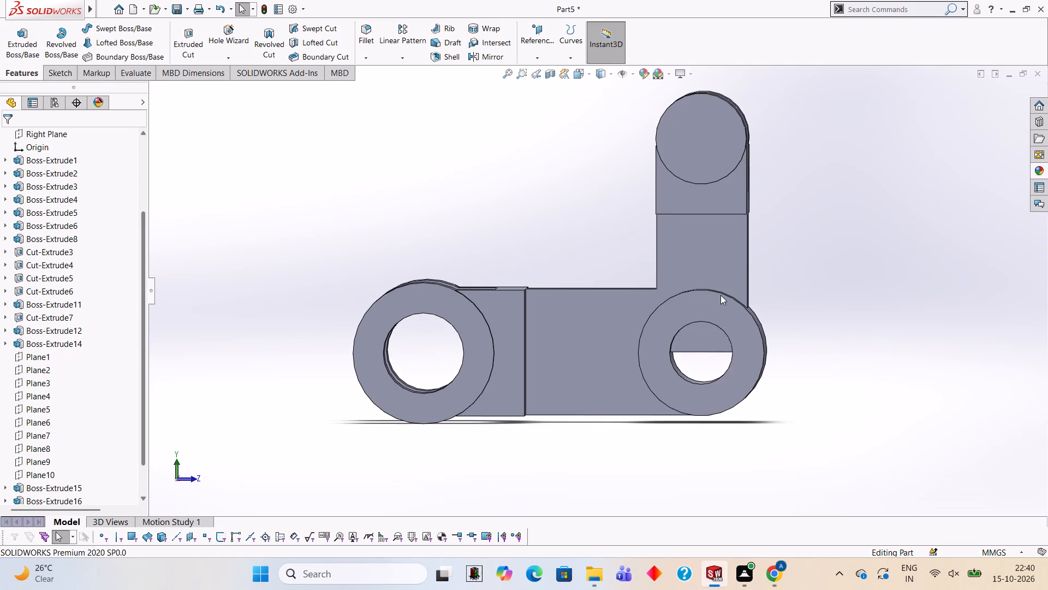
pyautogui.scroll(4, 733, 300)
pyautogui.moveTo(741, 334); pyautogui.dragTo(550, 393, button='middle')
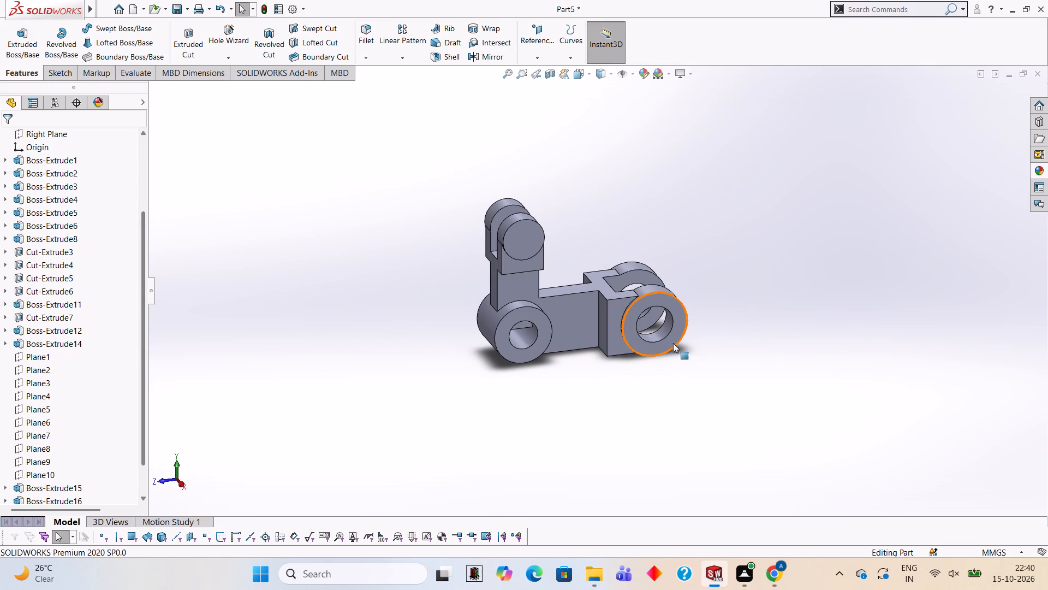
pyautogui.moveTo(718, 374); pyautogui.dragTo(684, 339, button='middle')
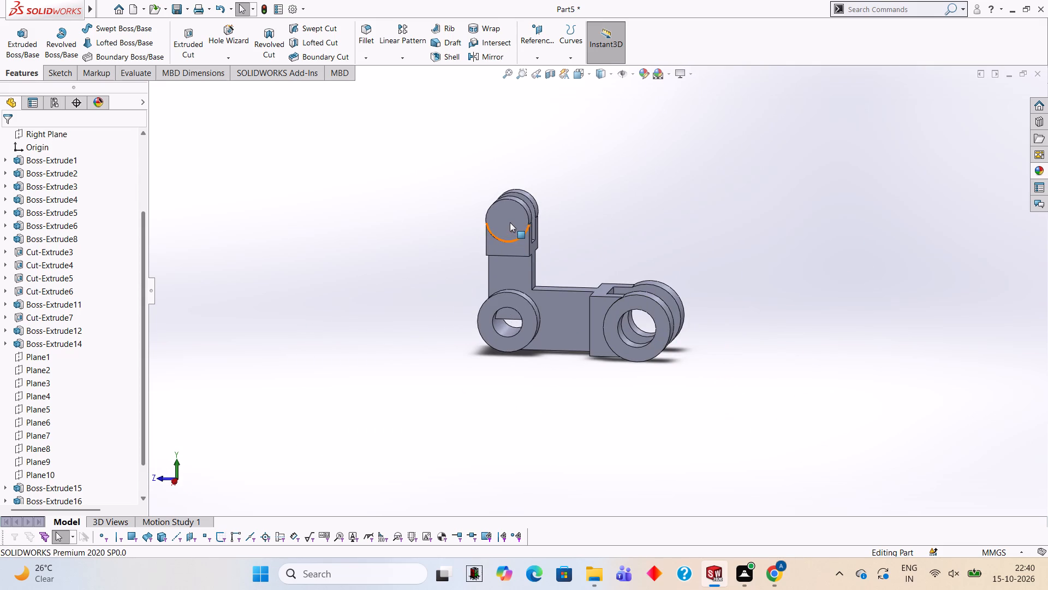
# Sketch a 15 mm diameter circle centred on the outer face of the fork's round end.
pyautogui.click(510, 222)
pyautogui.click(557, 197)
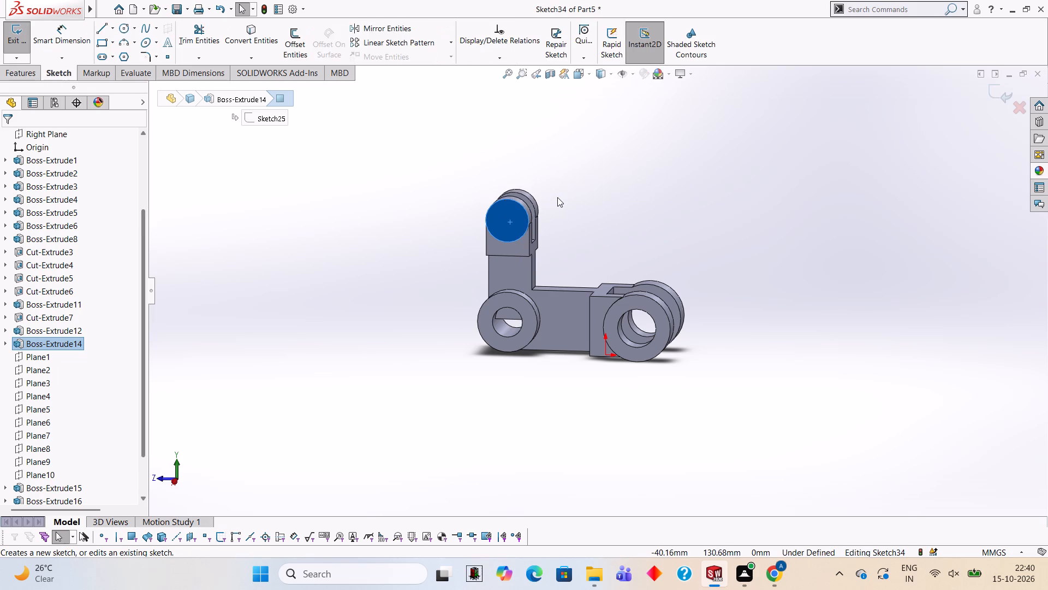
pyautogui.hotkey('ctrl', '8')
pyautogui.scroll(-2, 430, 212)
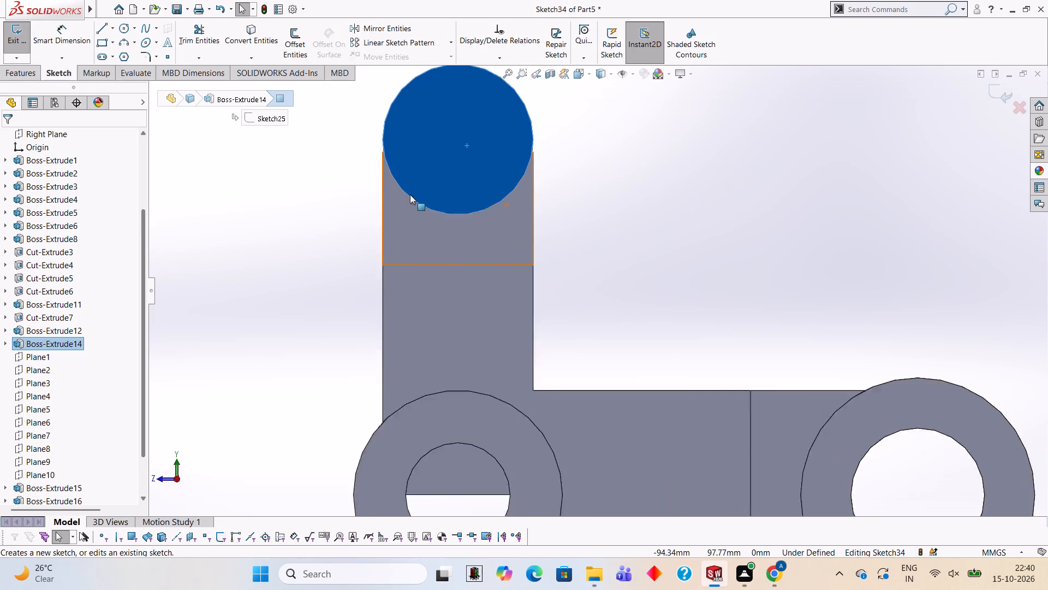
pyautogui.scroll(-1, 410, 194)
pyautogui.scroll(2, 501, 144)
pyautogui.scroll(-2, 500, 148)
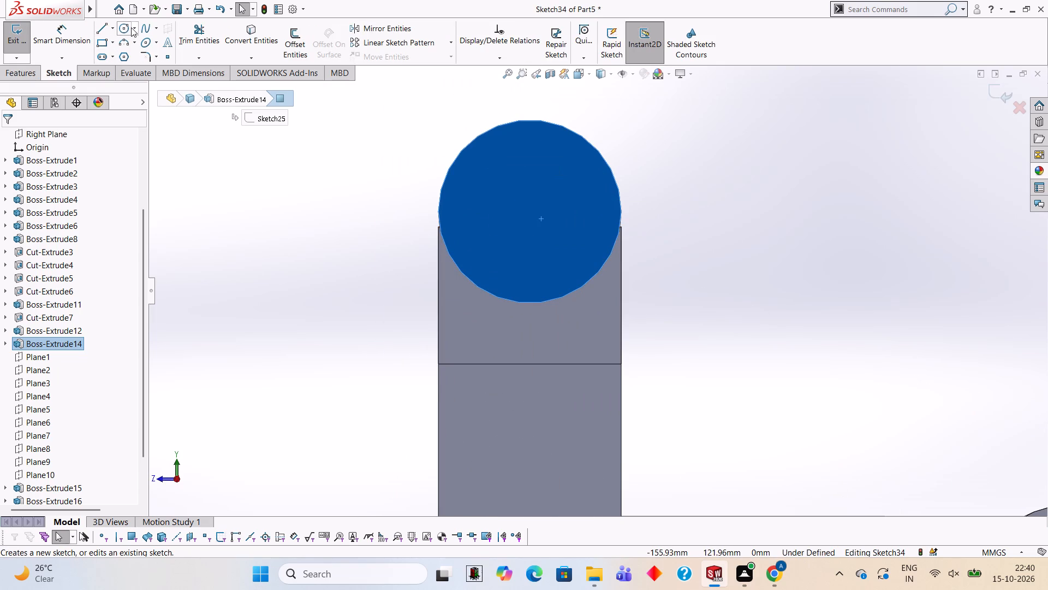
pyautogui.click(124, 27)
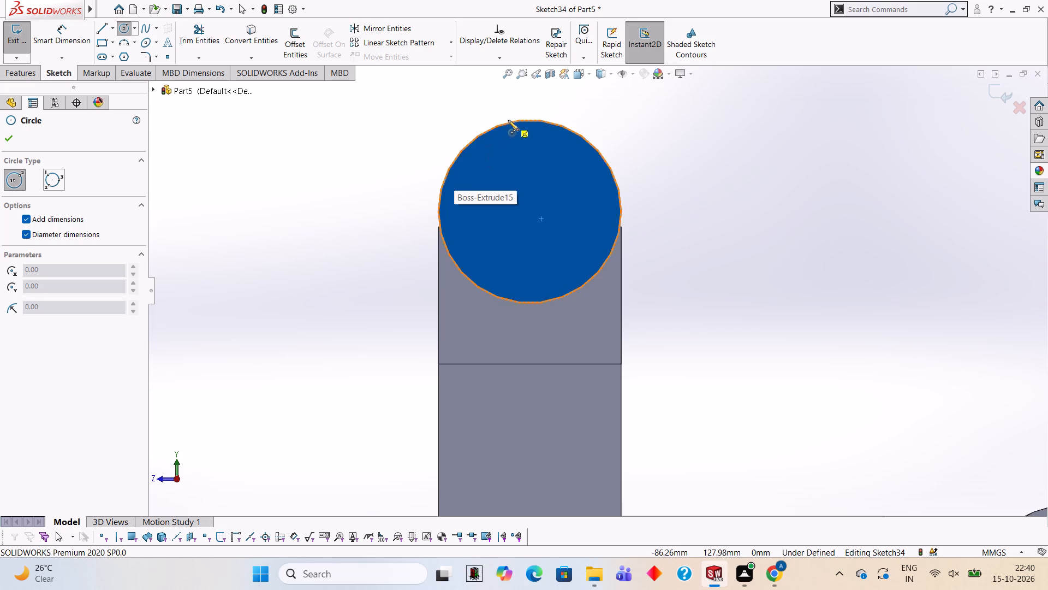
pyautogui.click(529, 211)
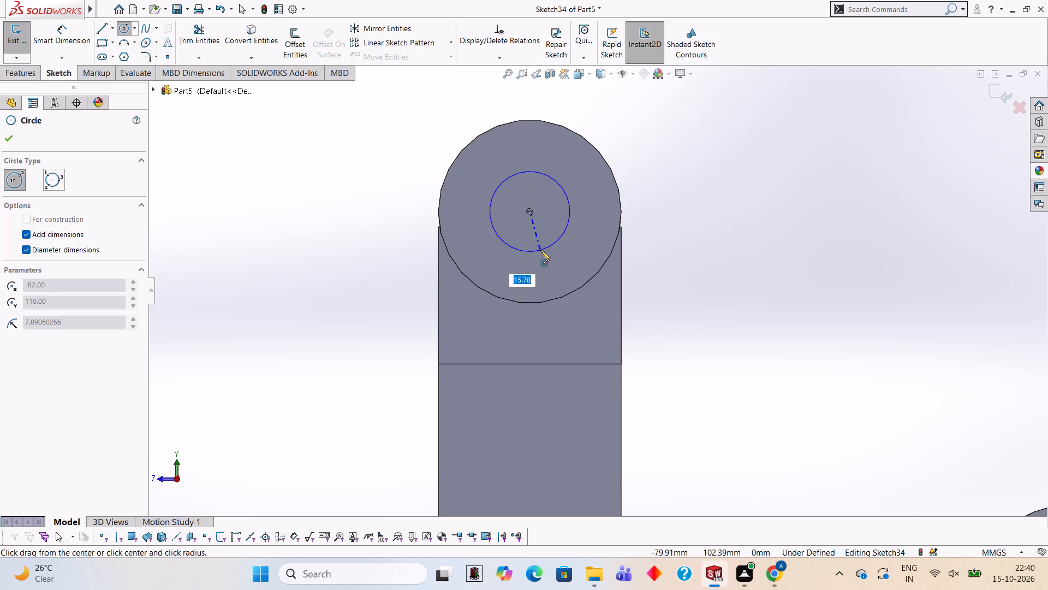
pyautogui.write('15')
pyautogui.press('Return')
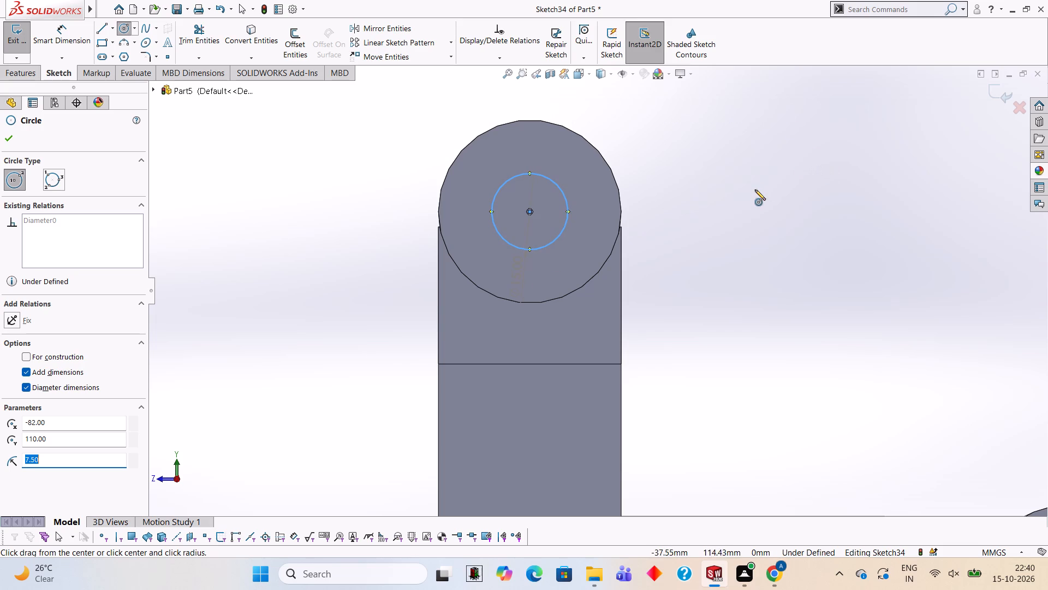
# Cut the circle through both fork ears with a blind Extruded Cut 60 mm deep.
pyautogui.scroll(1, 760, 190)
pyautogui.moveTo(755, 173); pyautogui.dragTo(711, 293, button='middle')
pyautogui.scroll(4, 810, 228)
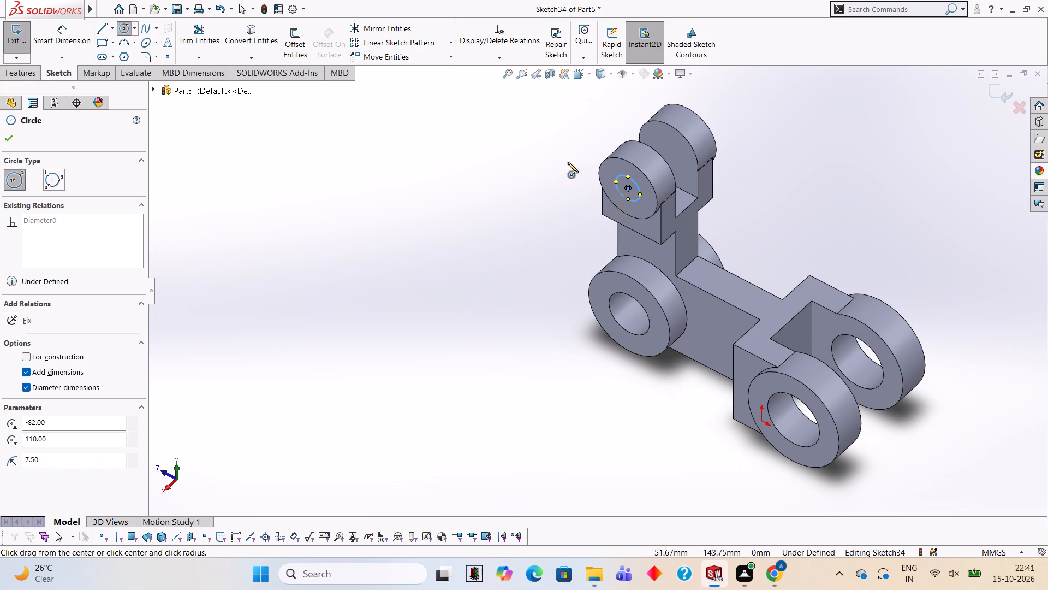
pyautogui.click(31, 76)
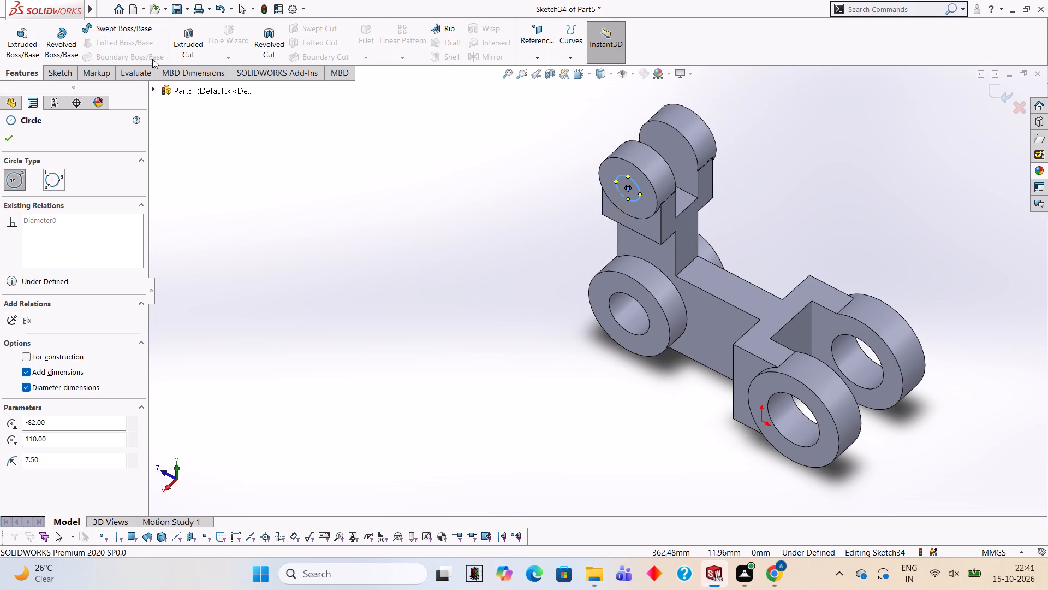
pyautogui.click(192, 45)
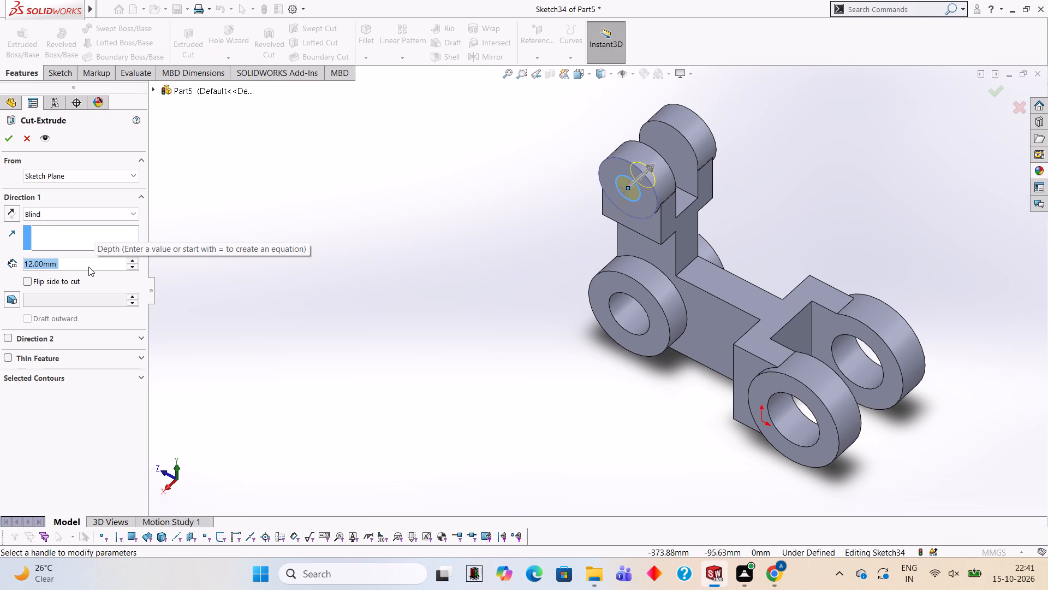
pyautogui.write('60')
pyautogui.press('Return')
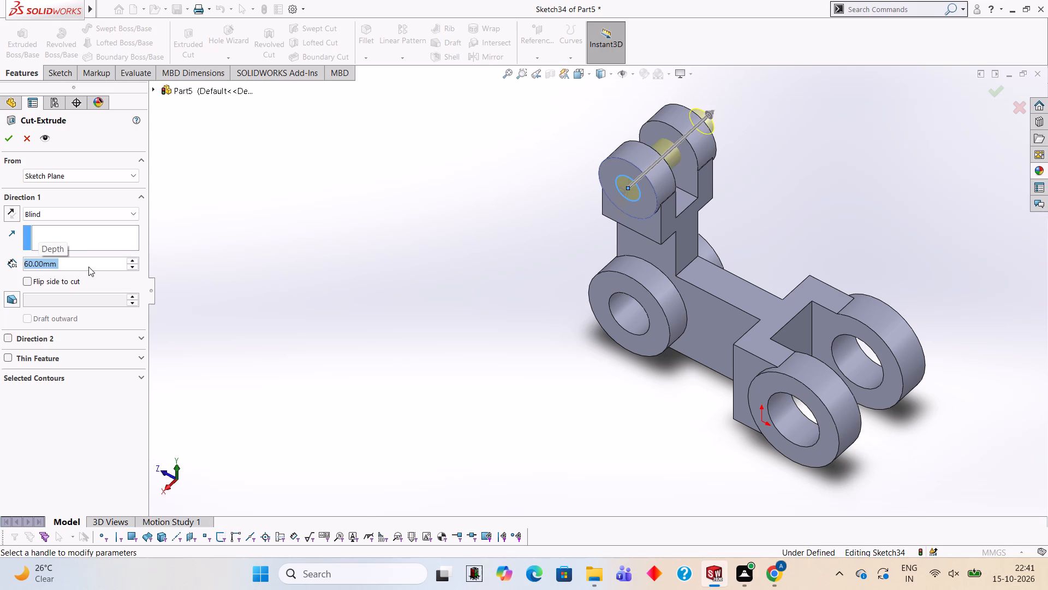
pyautogui.scroll(2, 287, 259)
pyautogui.scroll(-2, 648, 269)
pyautogui.click(6, 138)
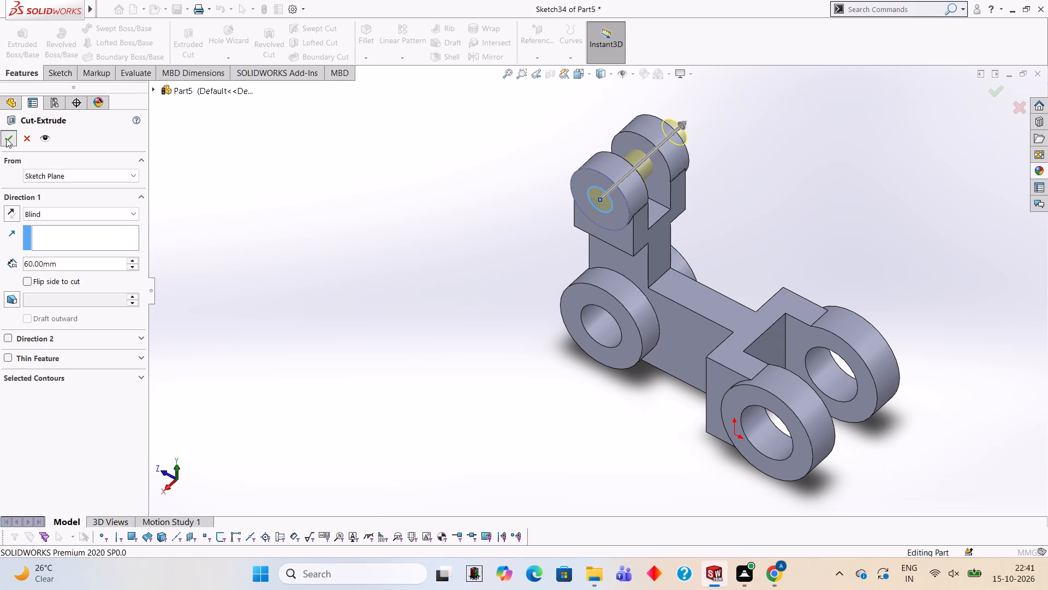
pyautogui.click(390, 276)
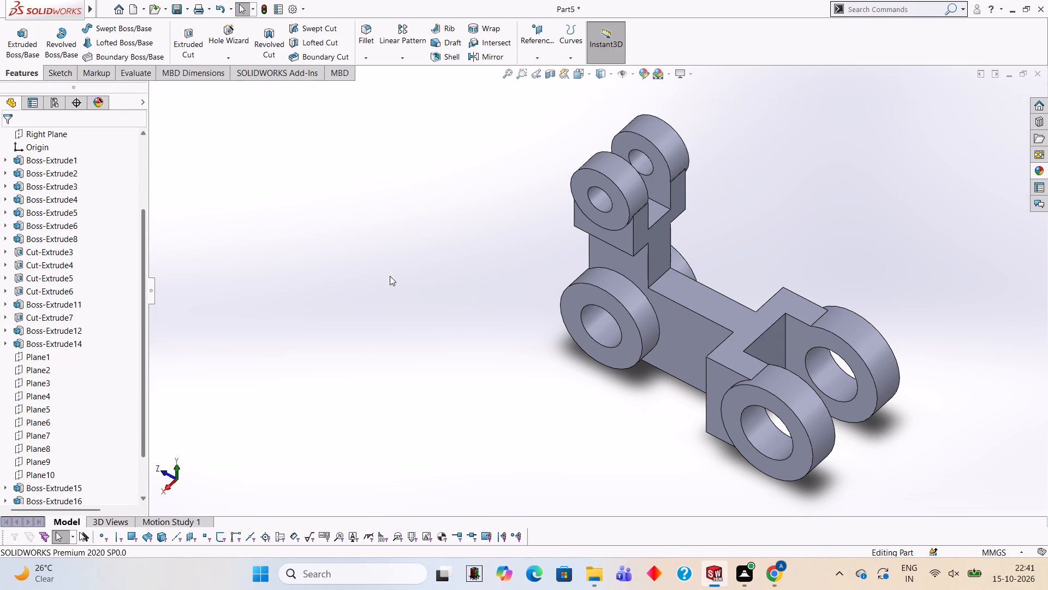
pyautogui.scroll(1, 634, 267)
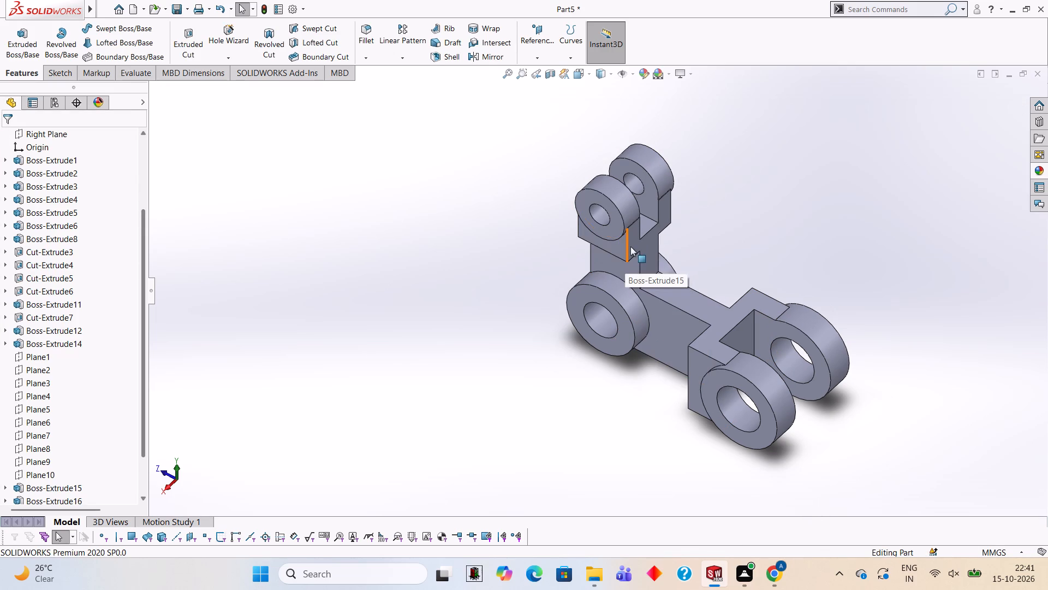
# Examine the linkage part from several sides, including the fork, the stem and the bore of the boss below it.
pyautogui.scroll(2, 669, 259)
pyautogui.scroll(-2, 671, 259)
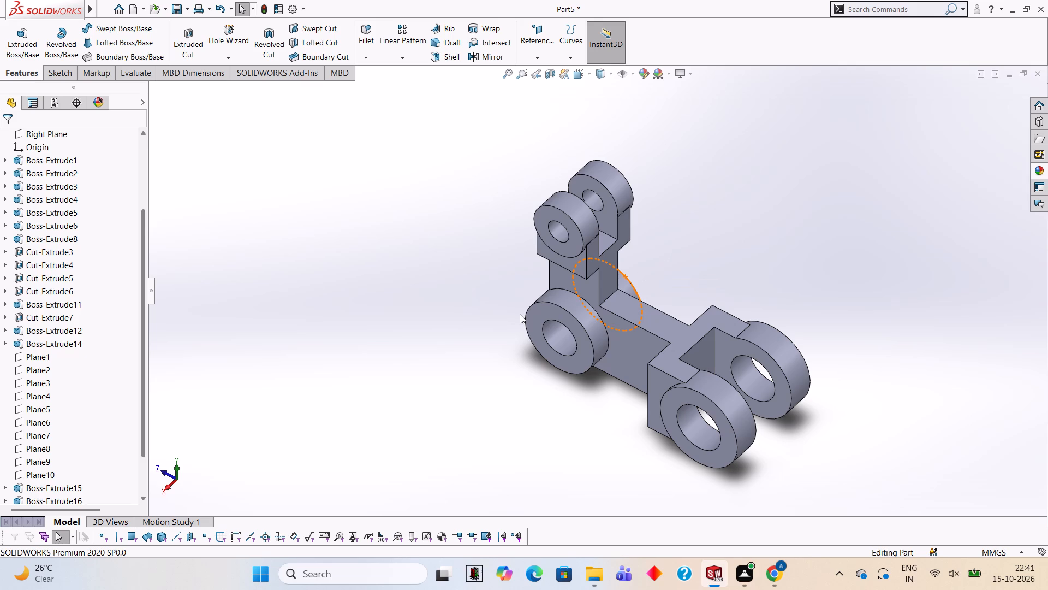
pyautogui.scroll(1, 608, 337)
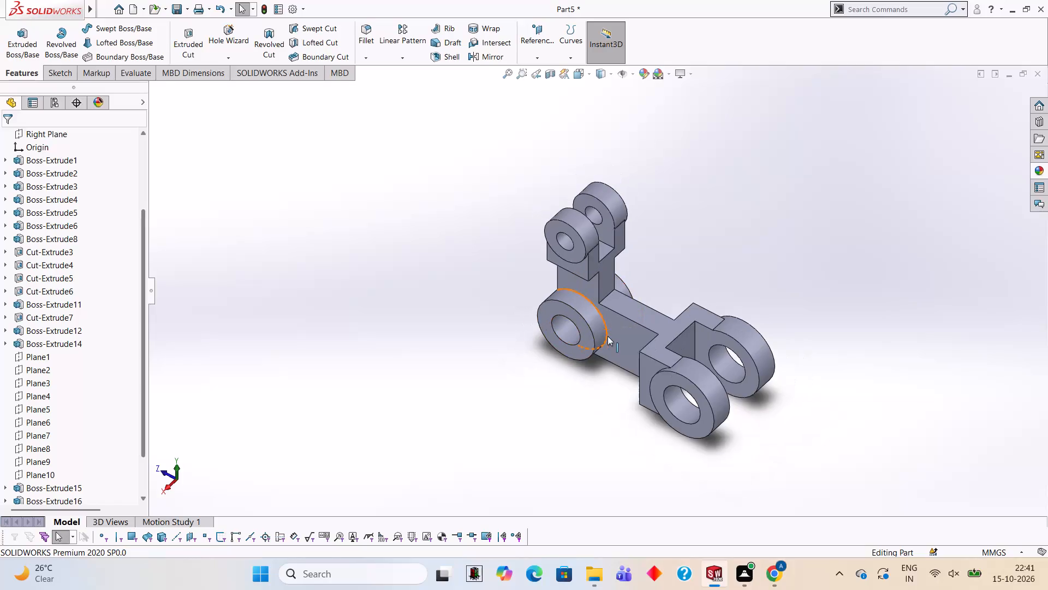
pyautogui.scroll(-1, 608, 336)
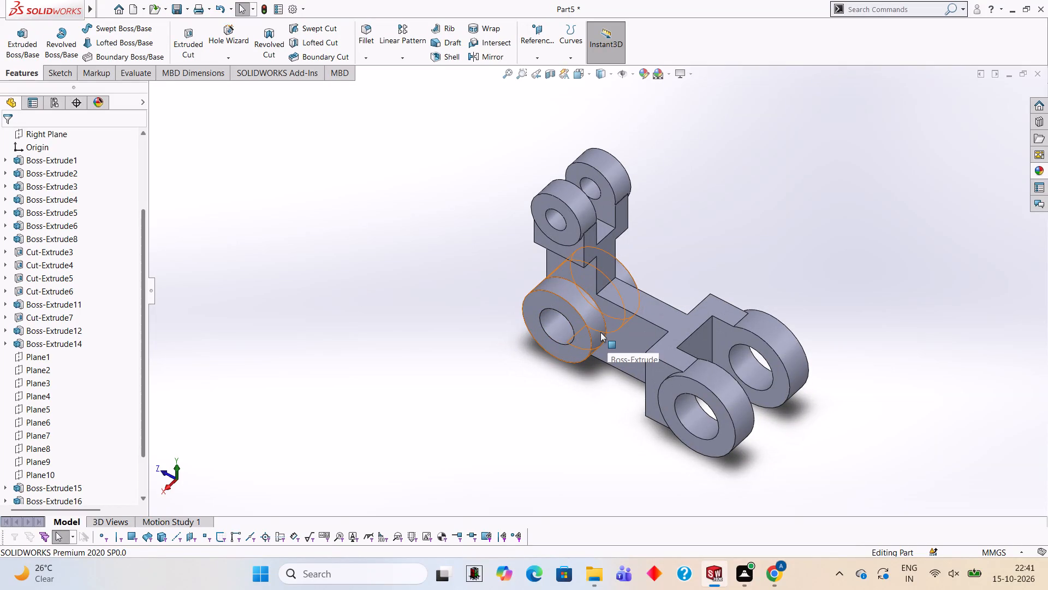
pyautogui.scroll(-1, 567, 266)
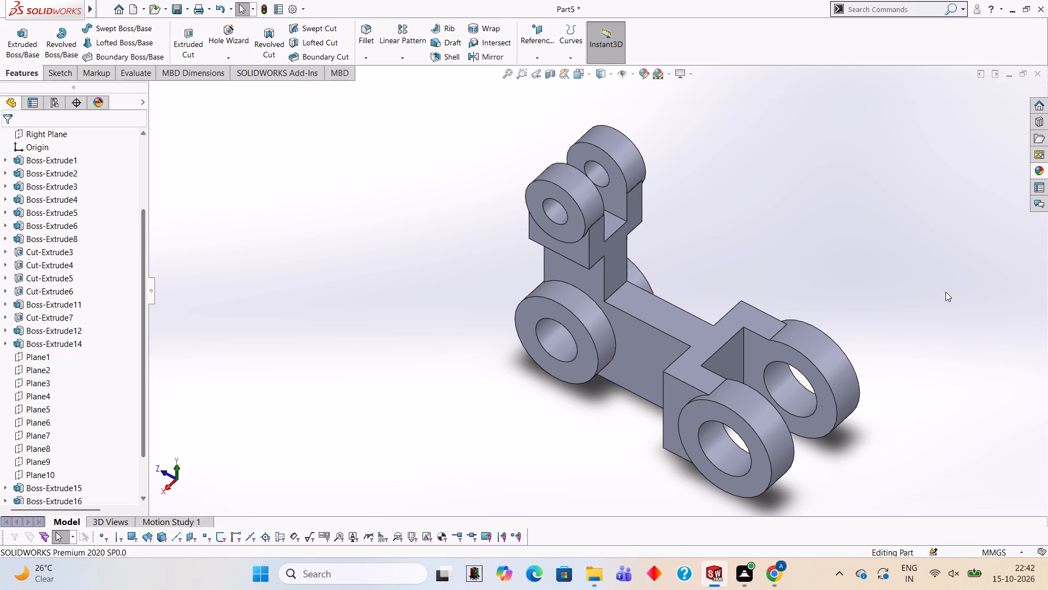
pyautogui.scroll(2, 815, 256)
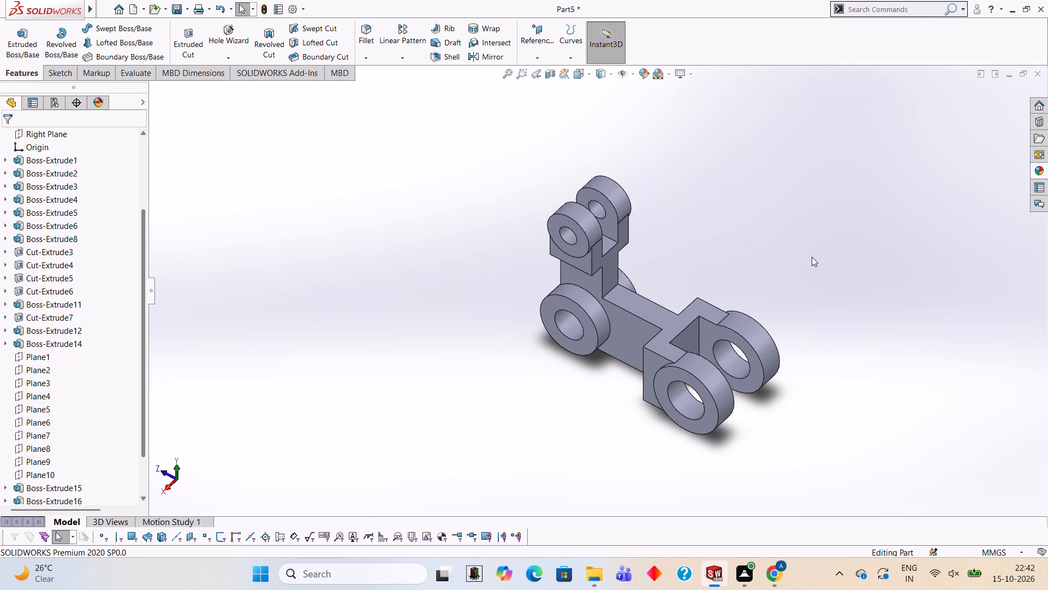
pyautogui.scroll(1, 808, 273)
pyautogui.moveTo(790, 267); pyautogui.dragTo(658, 269, button='middle')
pyautogui.moveTo(818, 332); pyautogui.dragTo(705, 227, button='middle')
pyautogui.scroll(1, 705, 227)
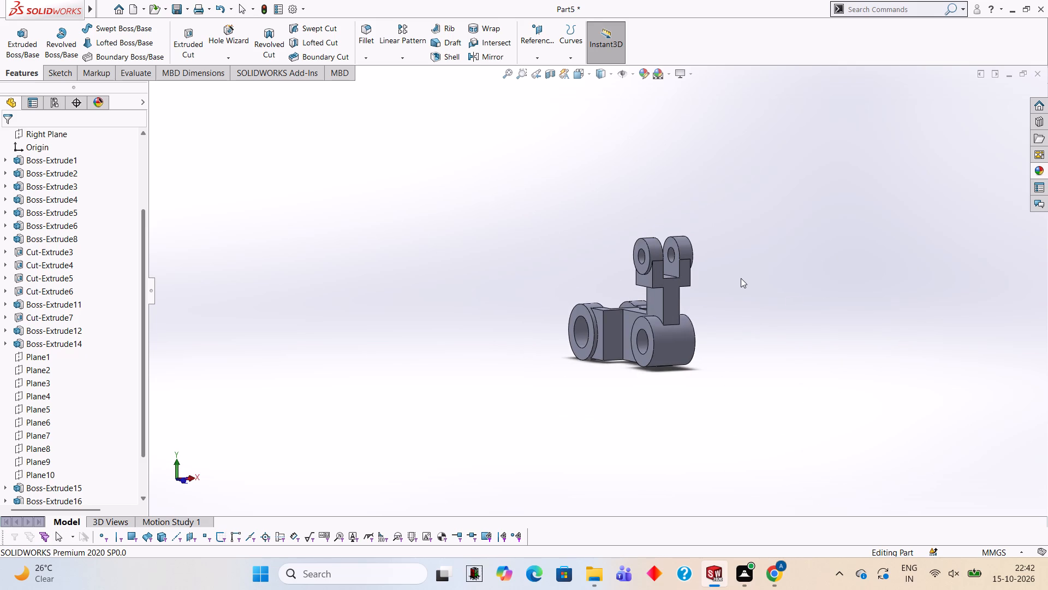
pyautogui.scroll(-1, 740, 396)
pyautogui.scroll(3, 738, 396)
pyautogui.moveTo(612, 309); pyautogui.dragTo(640, 259, button='middle')
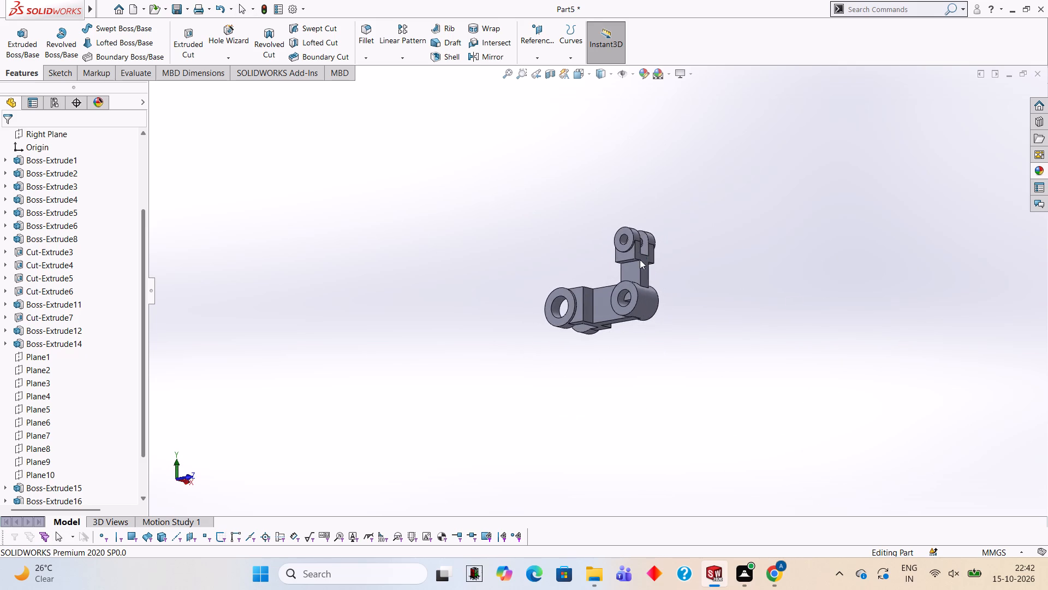
pyautogui.scroll(-4, 633, 272)
pyautogui.scroll(-1, 627, 202)
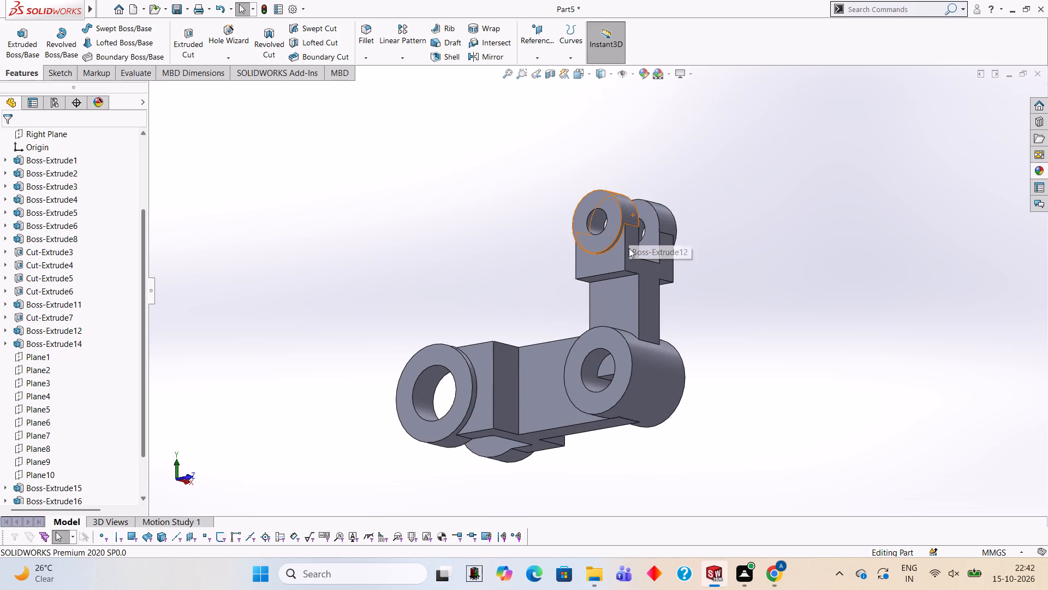
pyautogui.moveTo(632, 284); pyautogui.dragTo(635, 318, button='middle')
pyautogui.scroll(2, 605, 367)
pyautogui.moveTo(701, 396); pyautogui.dragTo(713, 396, button='middle')
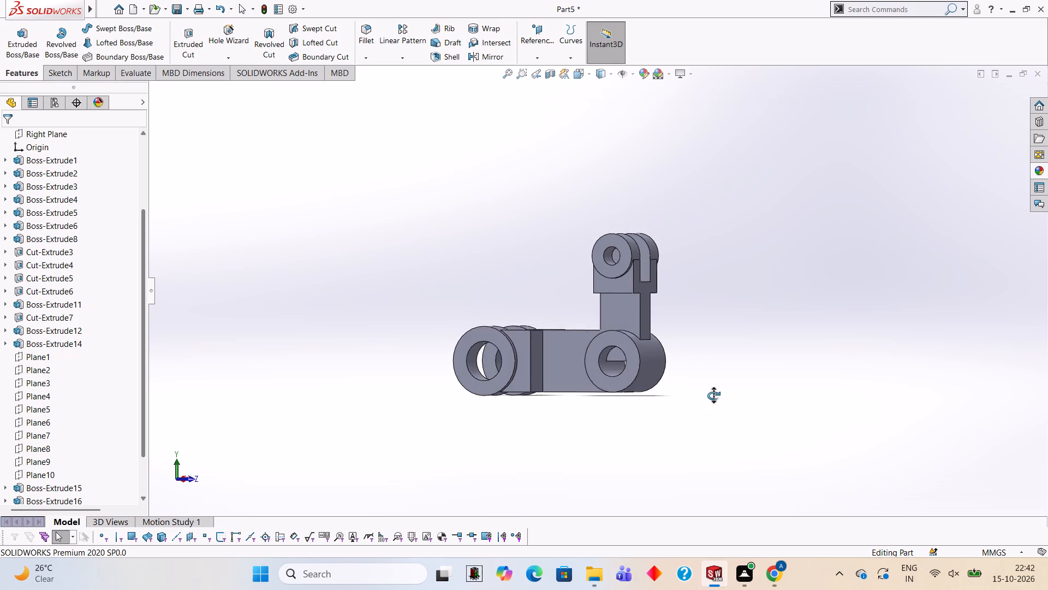
pyautogui.moveTo(713, 396); pyautogui.dragTo(728, 382, button='middle')
pyautogui.scroll(-1, 605, 319)
pyautogui.moveTo(632, 341); pyautogui.dragTo(644, 349, button='middle')
pyautogui.scroll(-3, 644, 349)
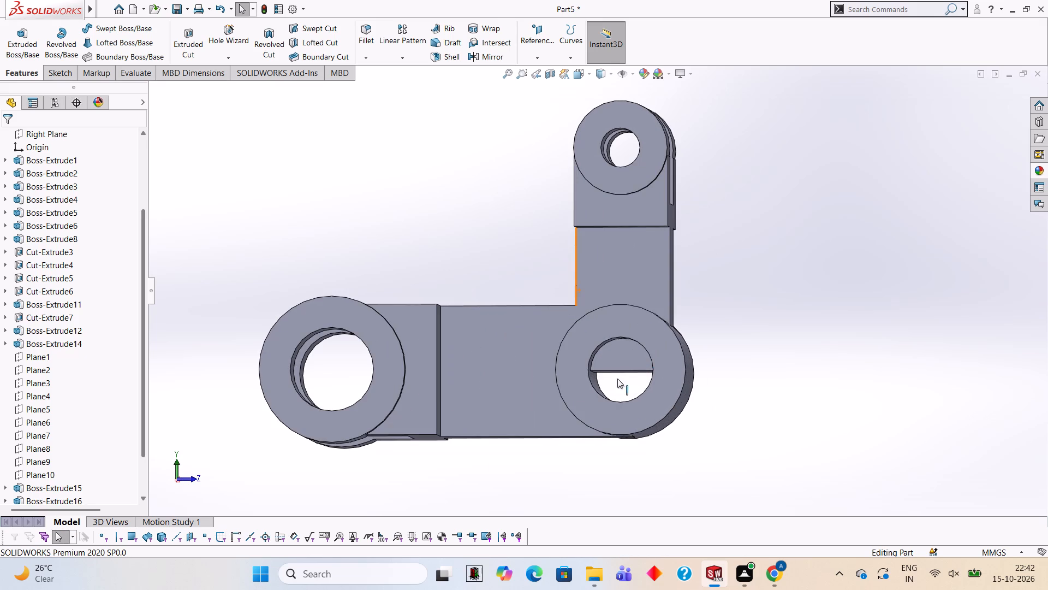
# On the stem face blocking half of the lower boss's bore, sketch a 25 mm horizontal line across the bore's full diameter.
pyautogui.click(624, 360)
pyautogui.click(671, 327)
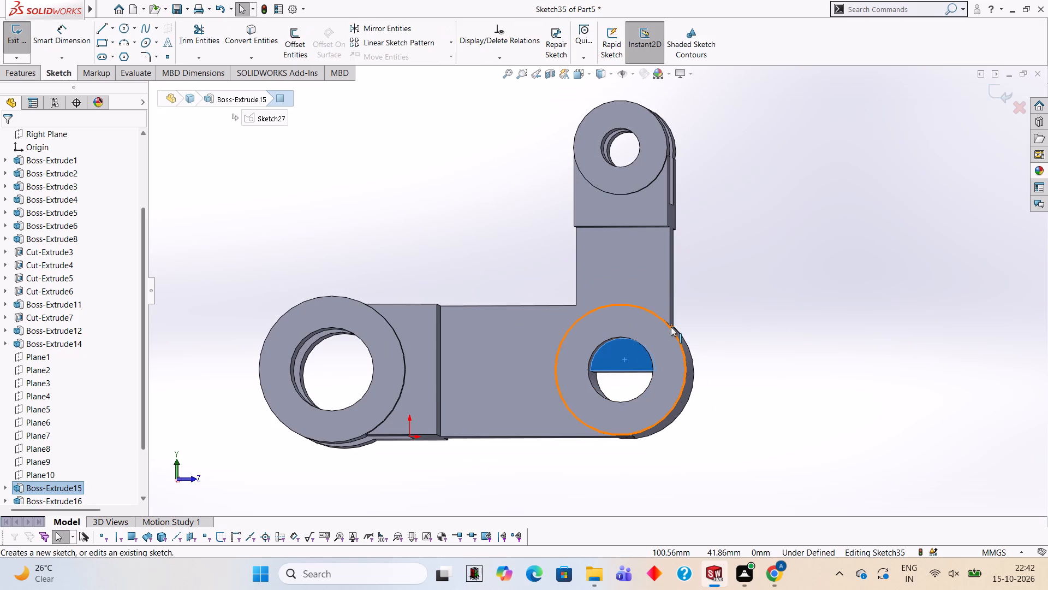
pyautogui.hotkey('ctrl', '8')
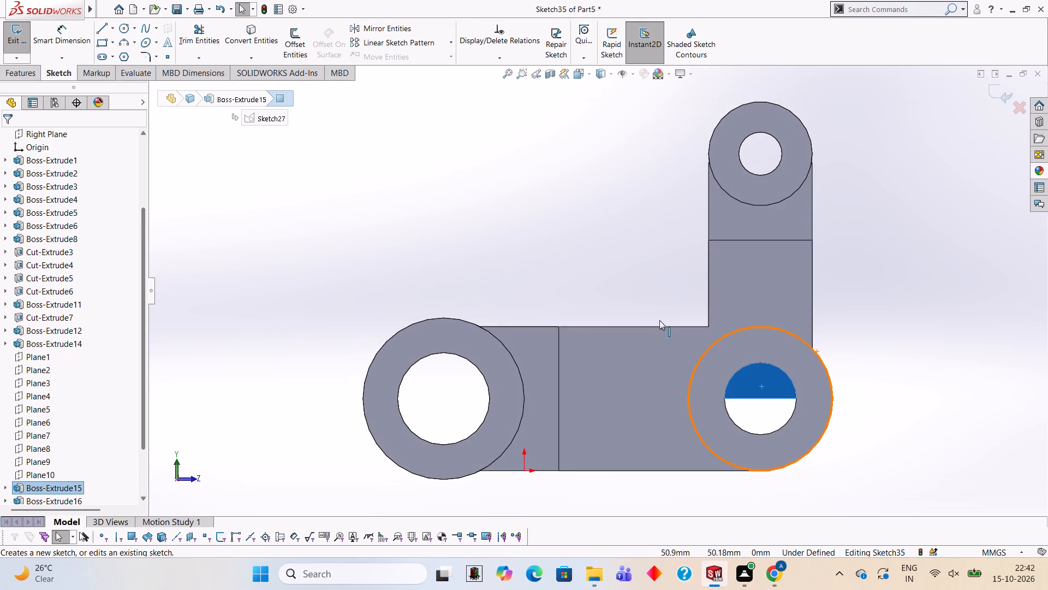
pyautogui.scroll(-5, 763, 377)
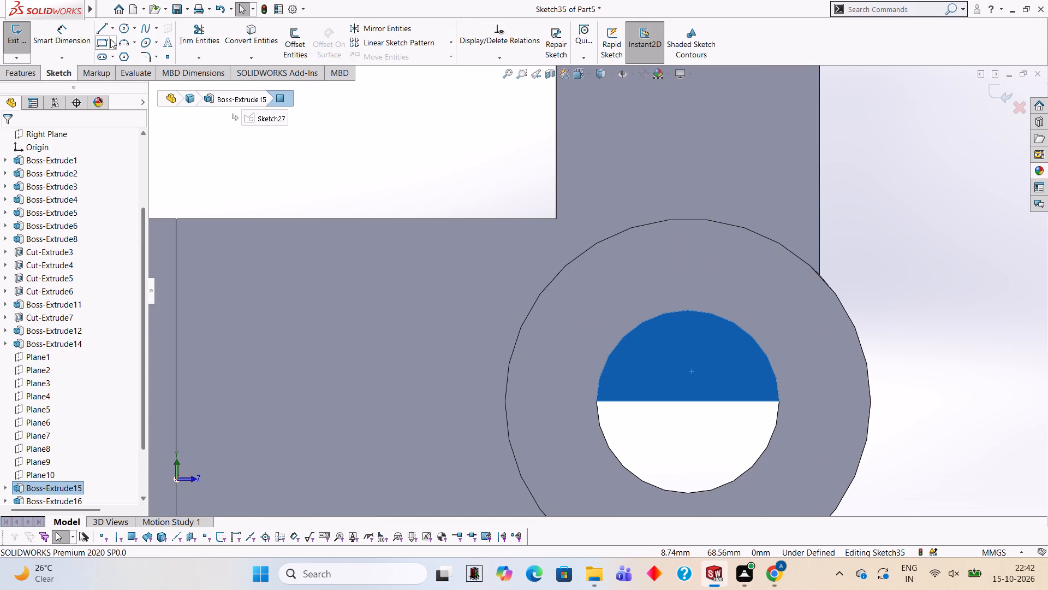
pyautogui.click(104, 23)
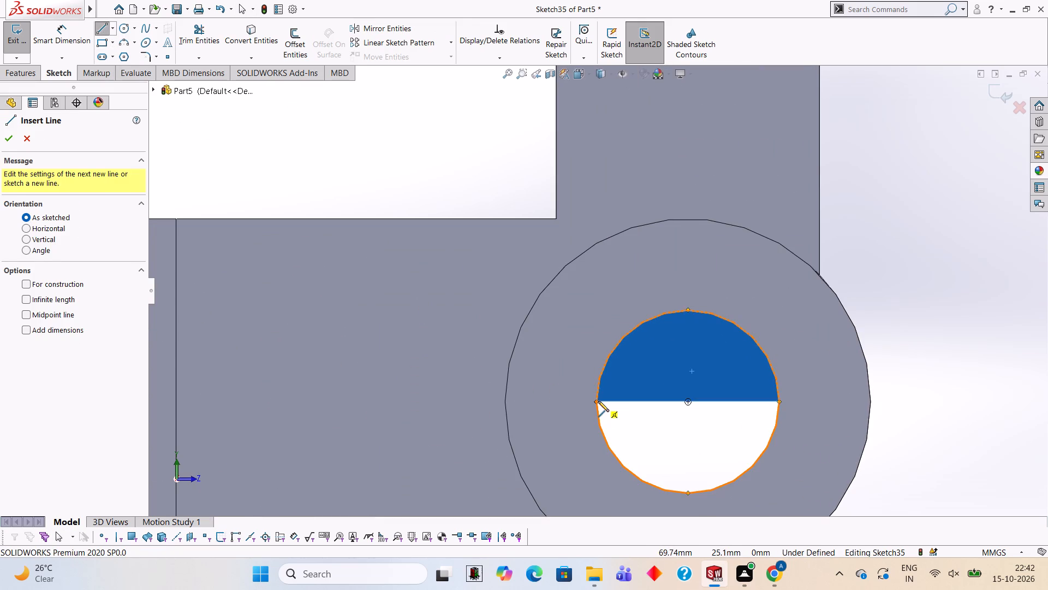
pyautogui.click(597, 400)
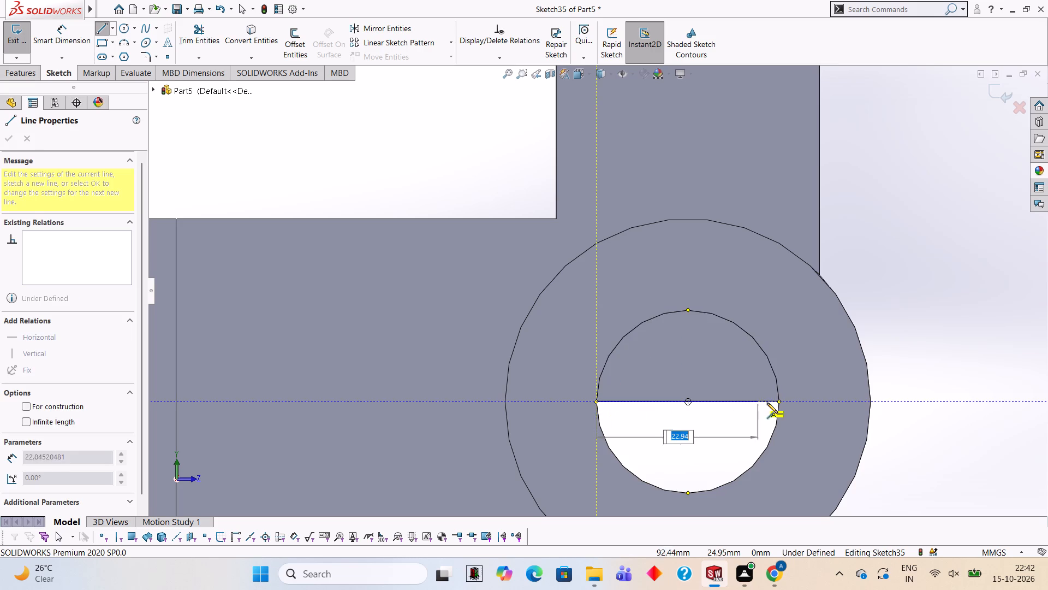
pyautogui.click(781, 400)
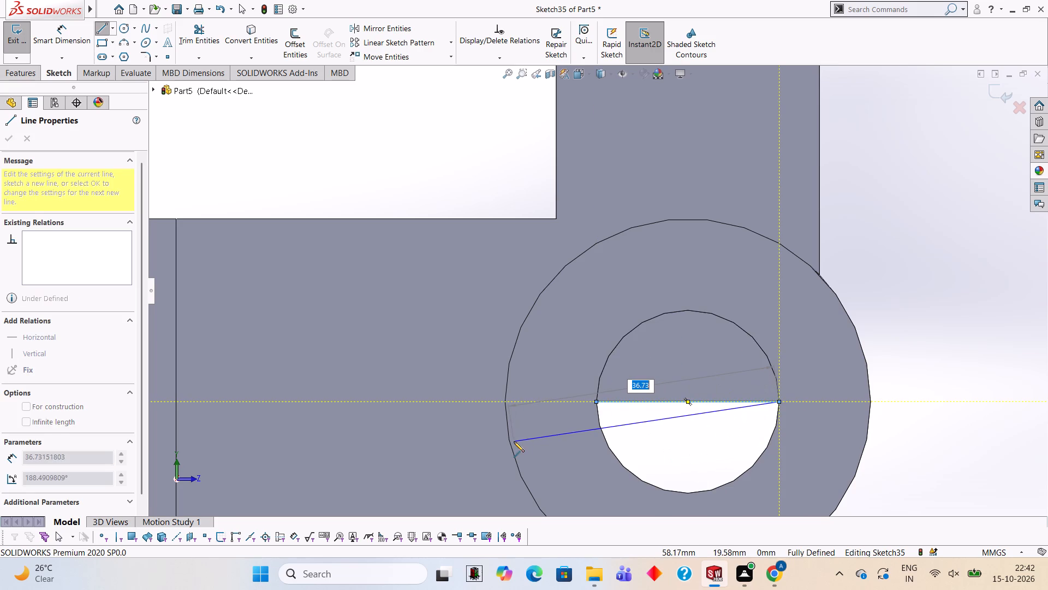
pyautogui.press('Escape')
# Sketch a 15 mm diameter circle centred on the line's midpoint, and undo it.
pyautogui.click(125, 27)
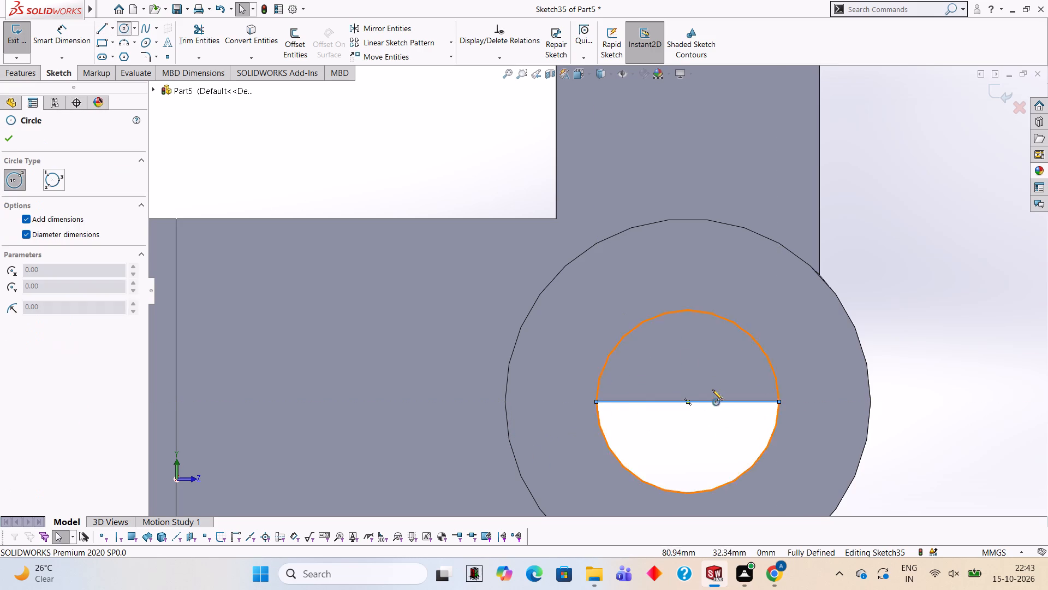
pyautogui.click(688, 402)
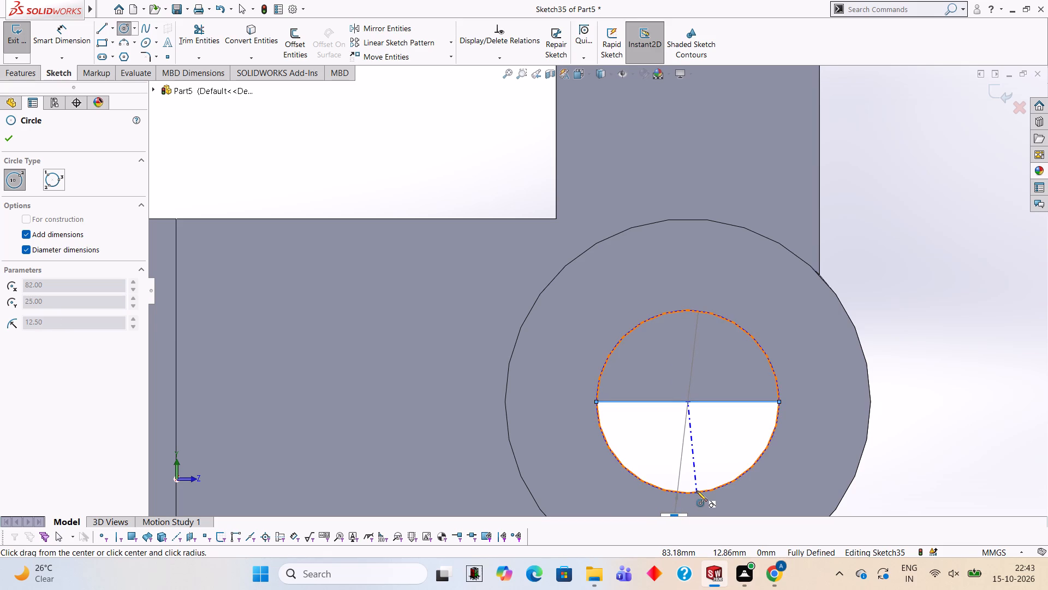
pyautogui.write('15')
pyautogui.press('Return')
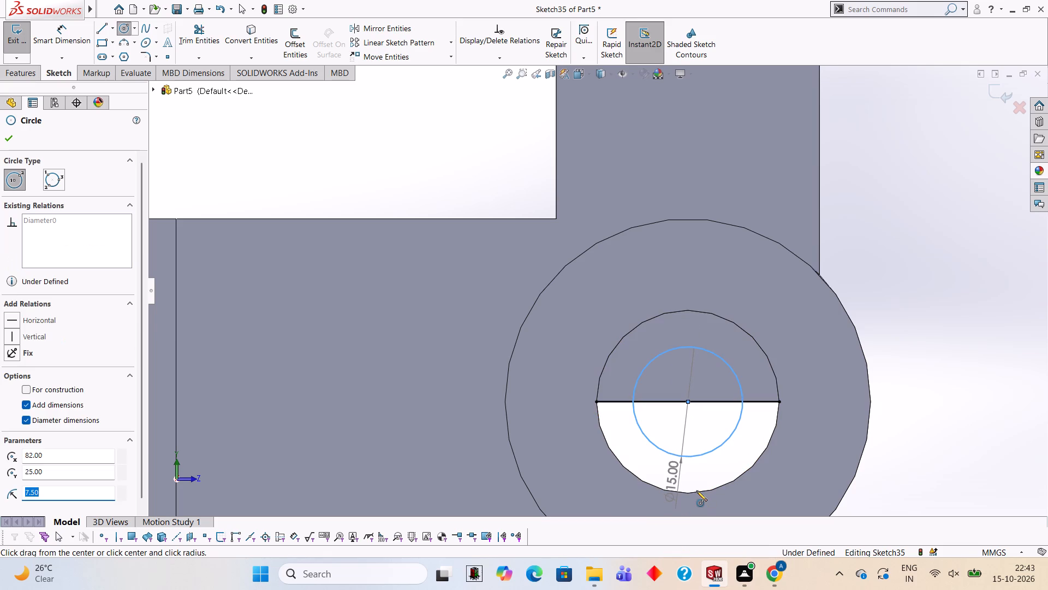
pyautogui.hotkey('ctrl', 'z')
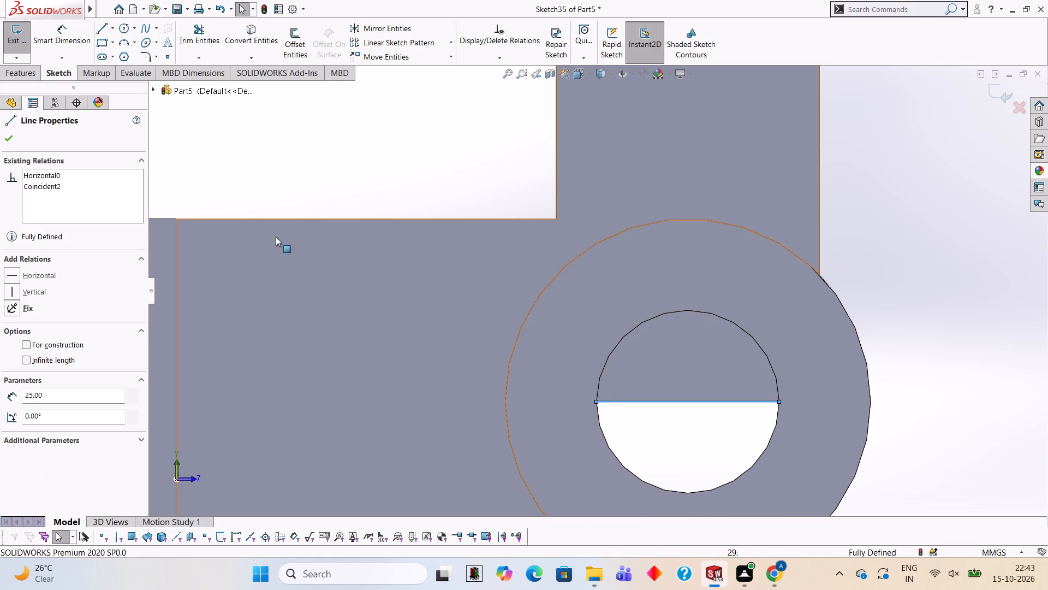
# Sketch a 25 mm diameter circle centred on the line's midpoint, matching the boss's bore.
pyautogui.click(123, 27)
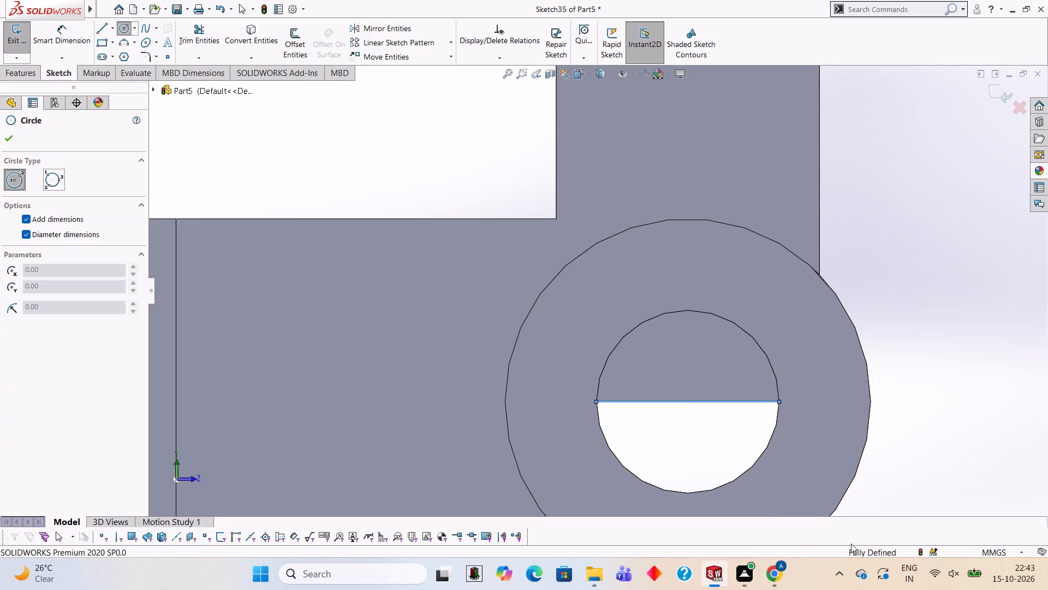
pyautogui.click(688, 401)
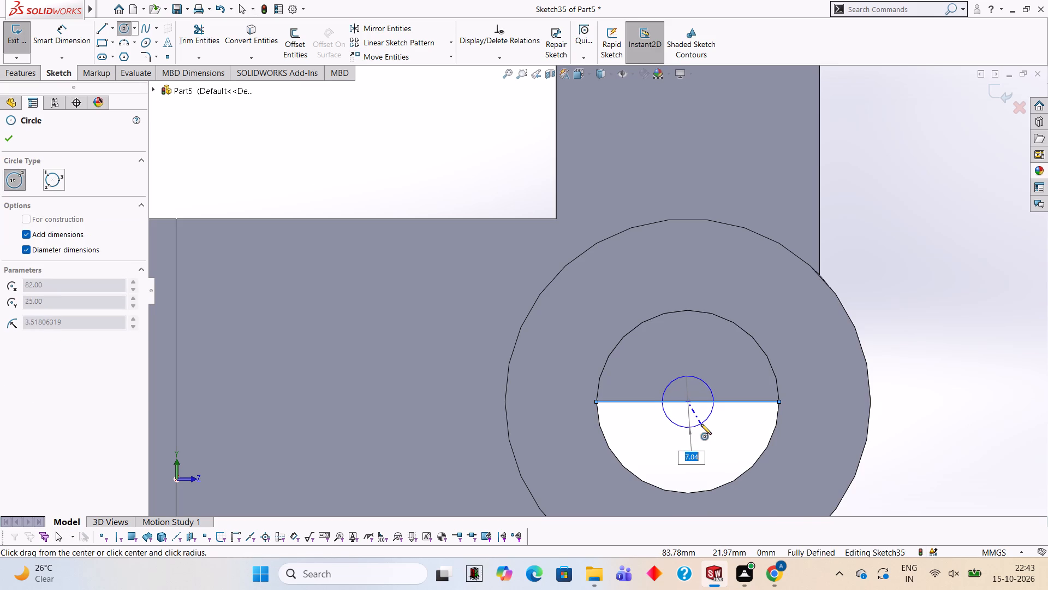
pyautogui.write('25')
pyautogui.press('Return')
pyautogui.press('Escape')
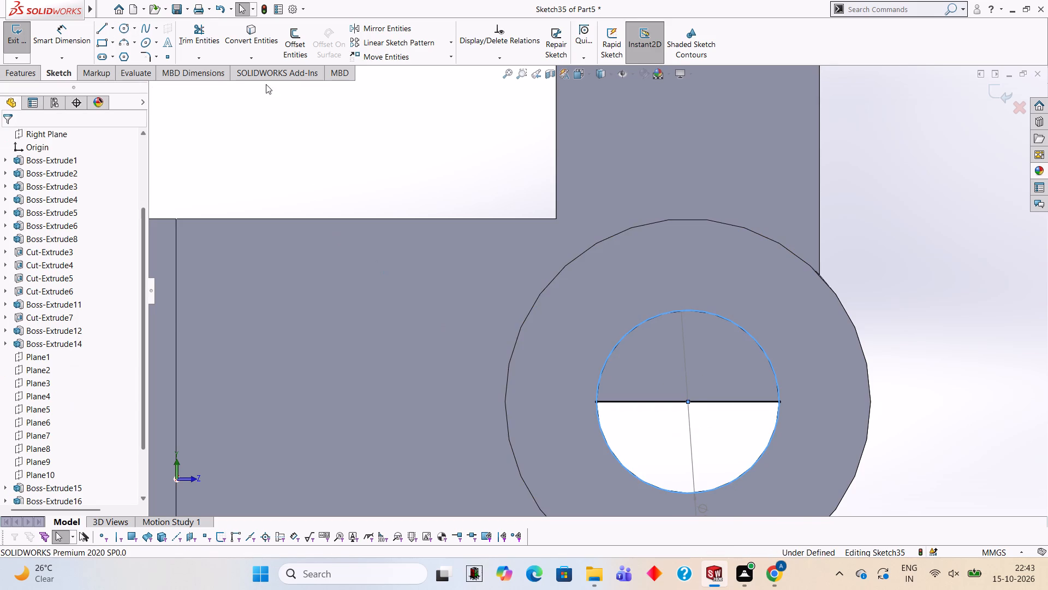
pyautogui.click(204, 14)
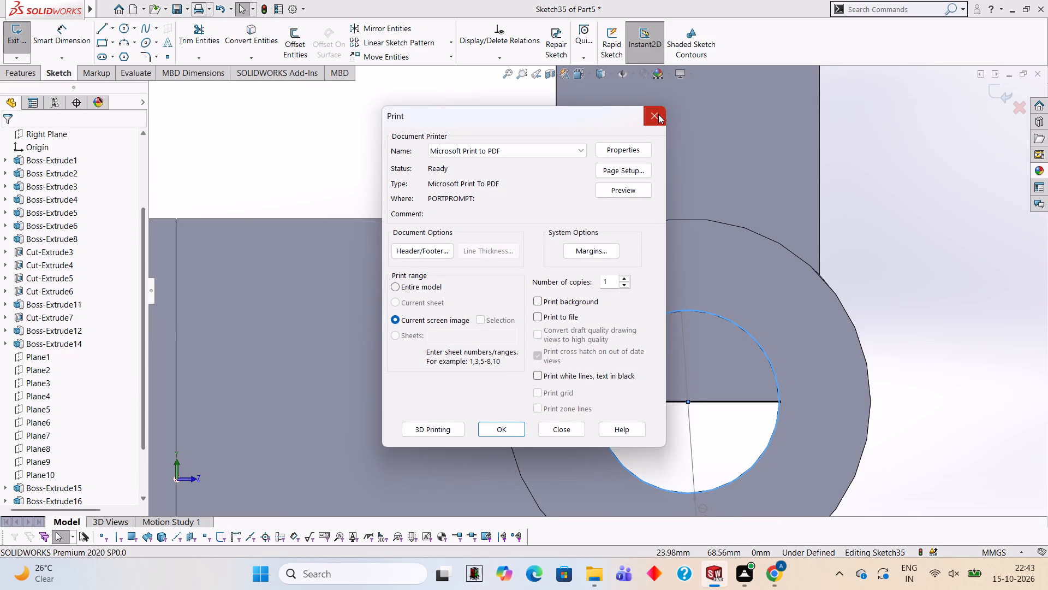
pyautogui.click(658, 114)
# Trim away the circle's lower half, leaving a closed semicircle above the line.
pyautogui.click(198, 36)
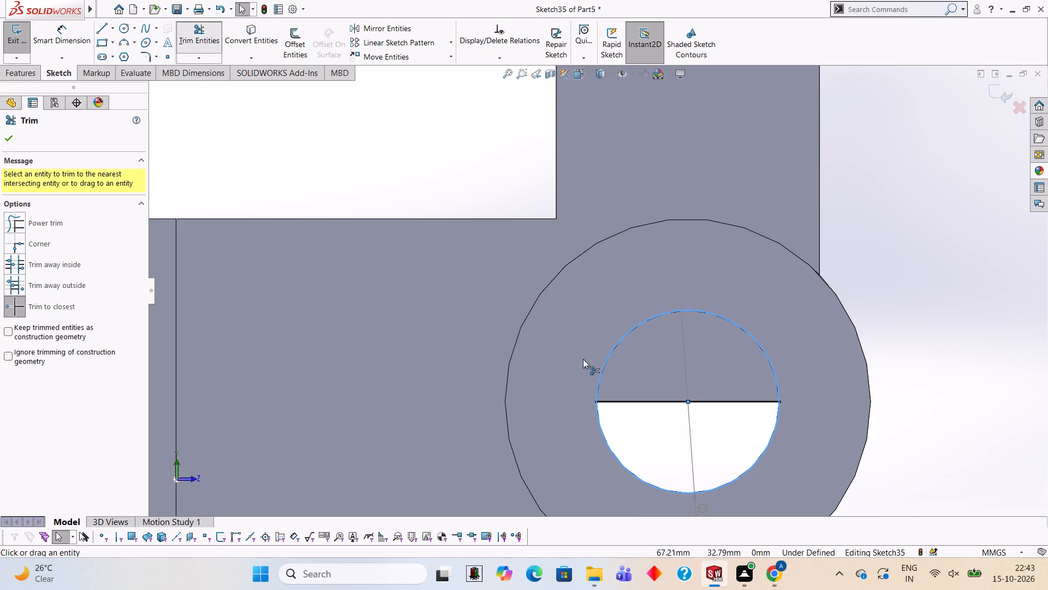
pyautogui.click(640, 480)
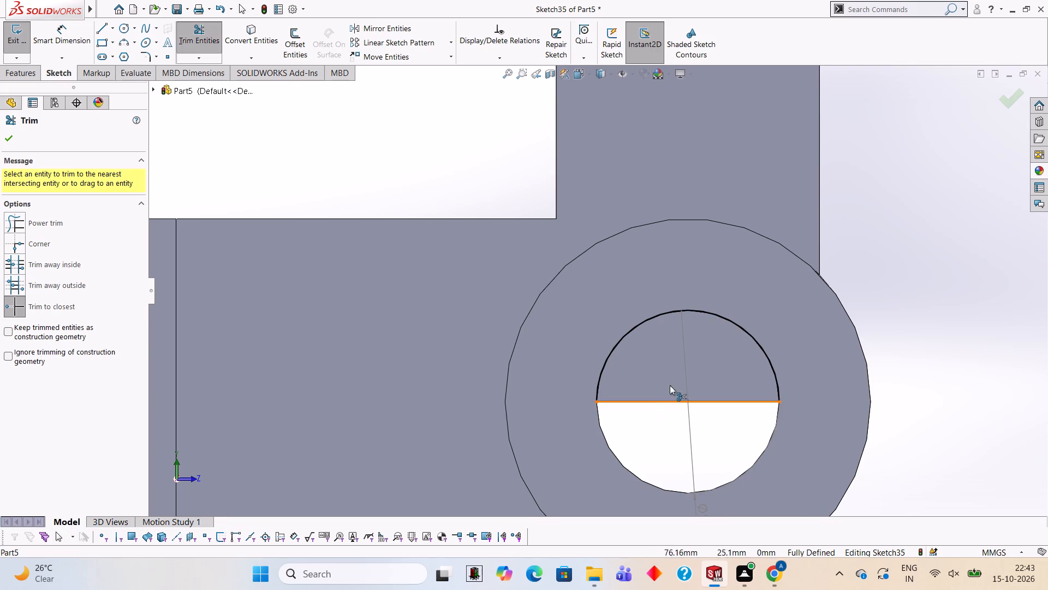
# Cut the semicircle through the stem material inside the boss's bore with a blind Extruded Cut 60 mm deep.
pyautogui.scroll(2, 799, 355)
pyautogui.moveTo(788, 356); pyautogui.dragTo(702, 343, button='middle')
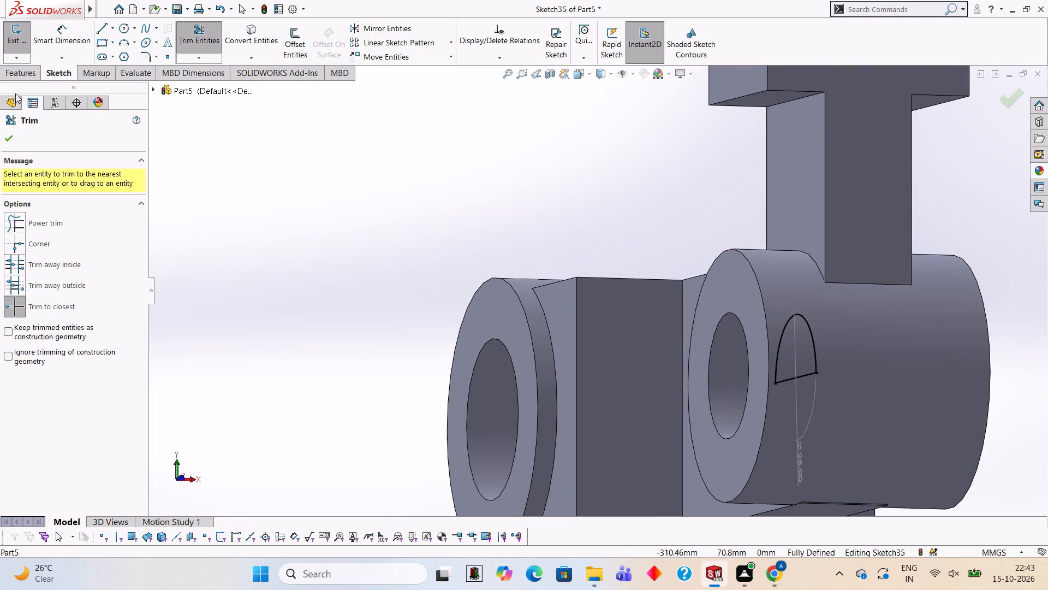
pyautogui.click(20, 71)
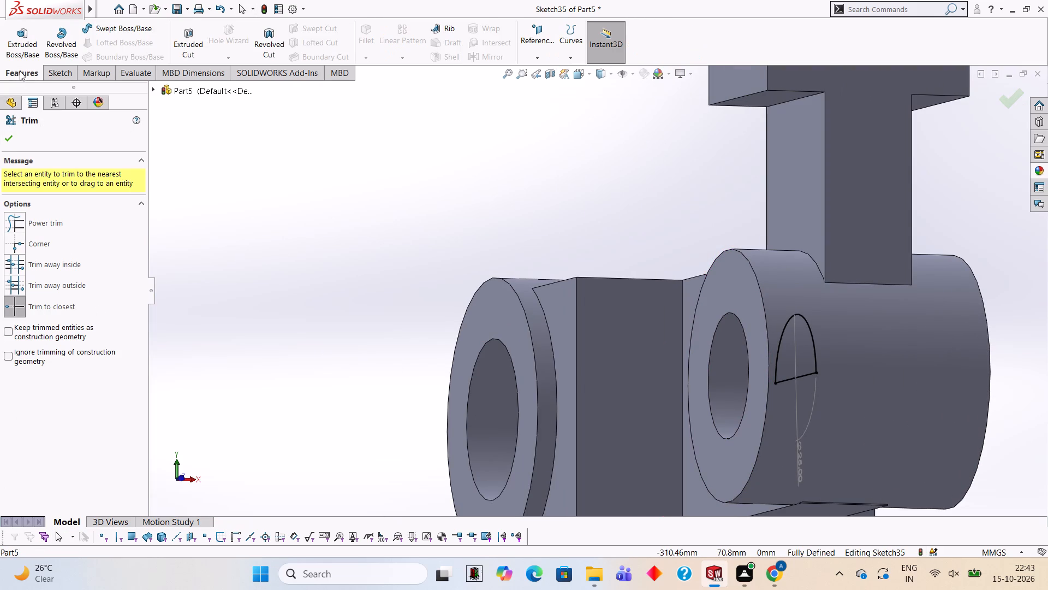
pyautogui.click(191, 52)
pyautogui.scroll(1, 604, 180)
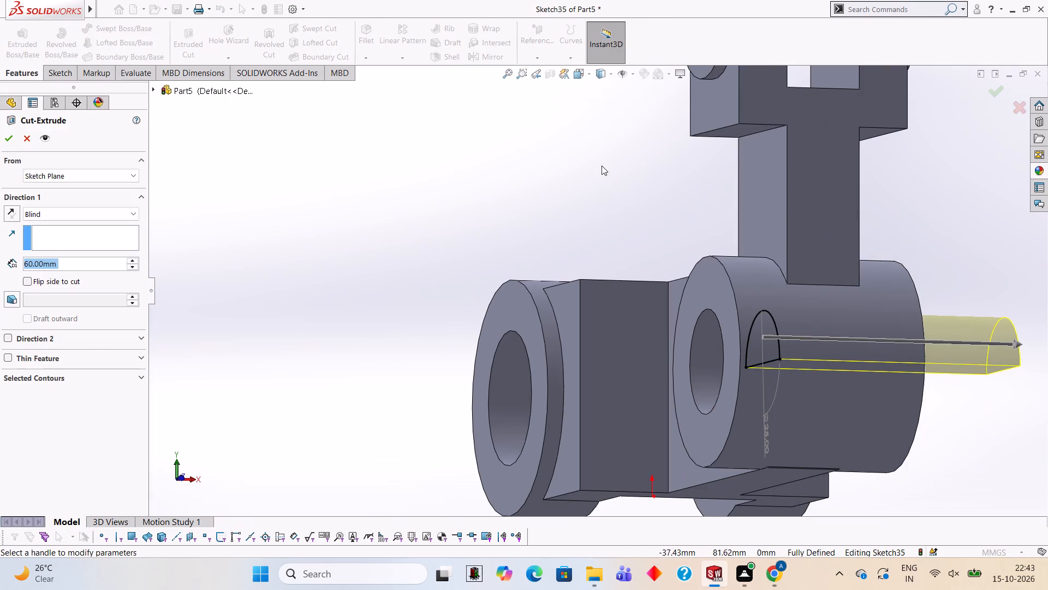
pyautogui.moveTo(577, 174); pyautogui.dragTo(551, 179, button='middle')
pyautogui.scroll(1, 552, 180)
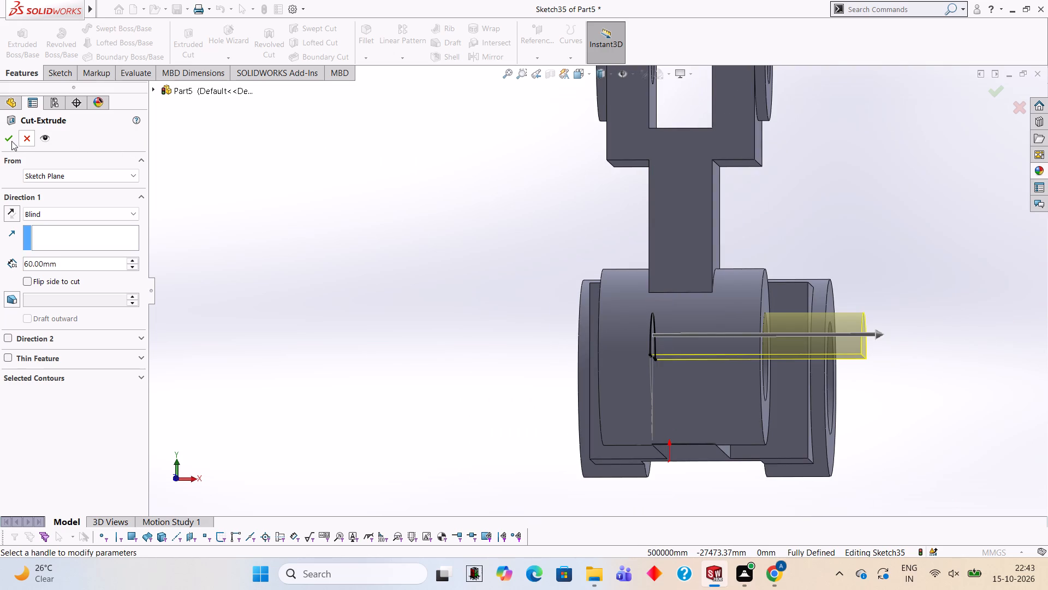
pyautogui.click(11, 141)
pyautogui.click(381, 222)
# Examine the lower boss's bore and the rest of the linkage part from several sides.
pyautogui.scroll(2, 381, 222)
pyautogui.moveTo(483, 280); pyautogui.dragTo(539, 300, button='middle')
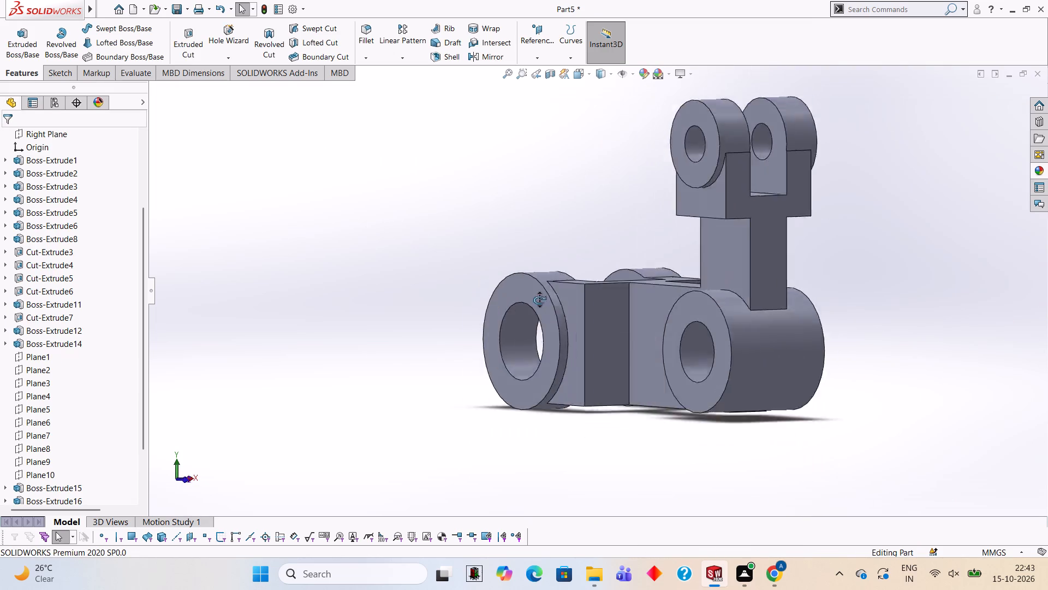
pyautogui.moveTo(539, 300); pyautogui.dragTo(589, 305, button='middle')
pyautogui.scroll(5, 583, 298)
pyautogui.scroll(2, 708, 325)
pyautogui.moveTo(695, 315); pyautogui.dragTo(688, 313, button='middle')
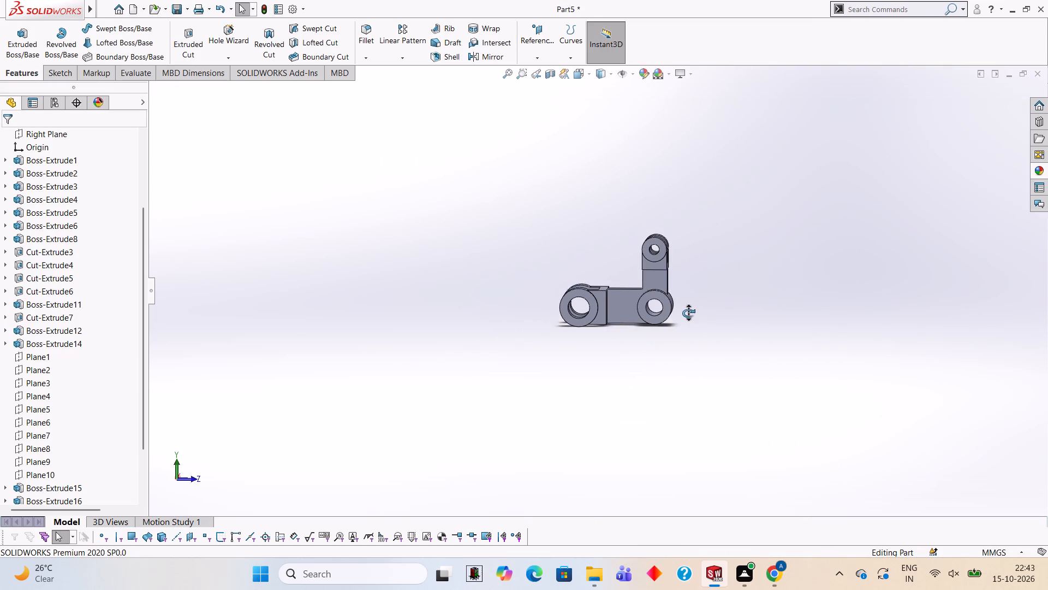
pyautogui.moveTo(688, 313); pyautogui.dragTo(688, 313, button='middle')
pyautogui.scroll(-6, 613, 211)
pyautogui.scroll(3, 696, 432)
pyautogui.scroll(-3, 690, 416)
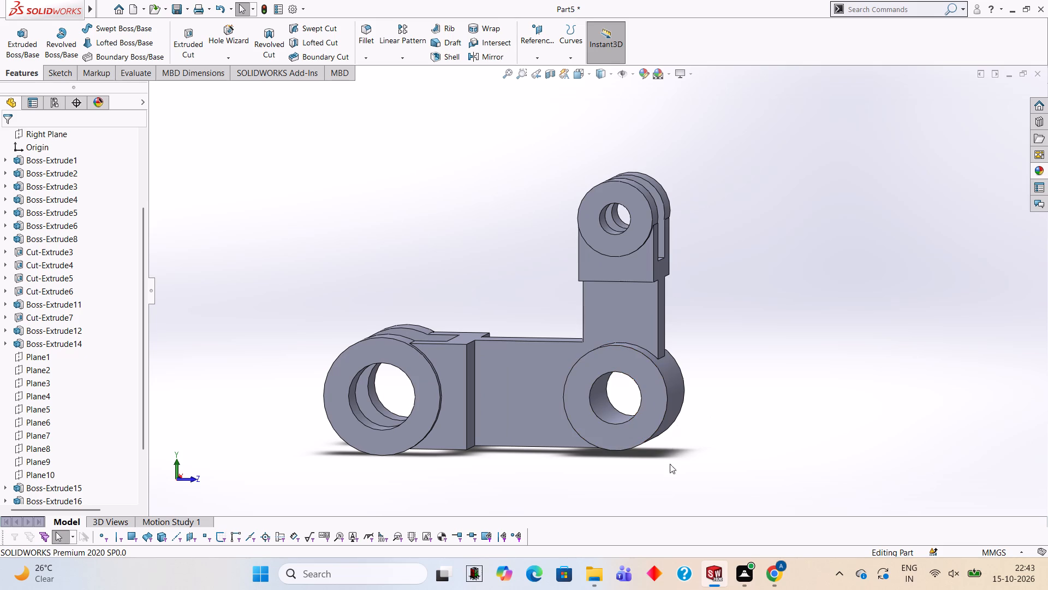
pyautogui.scroll(1, 626, 414)
pyautogui.moveTo(700, 327); pyautogui.dragTo(647, 315, button='middle')
pyautogui.scroll(3, 626, 371)
pyautogui.scroll(-4, 586, 363)
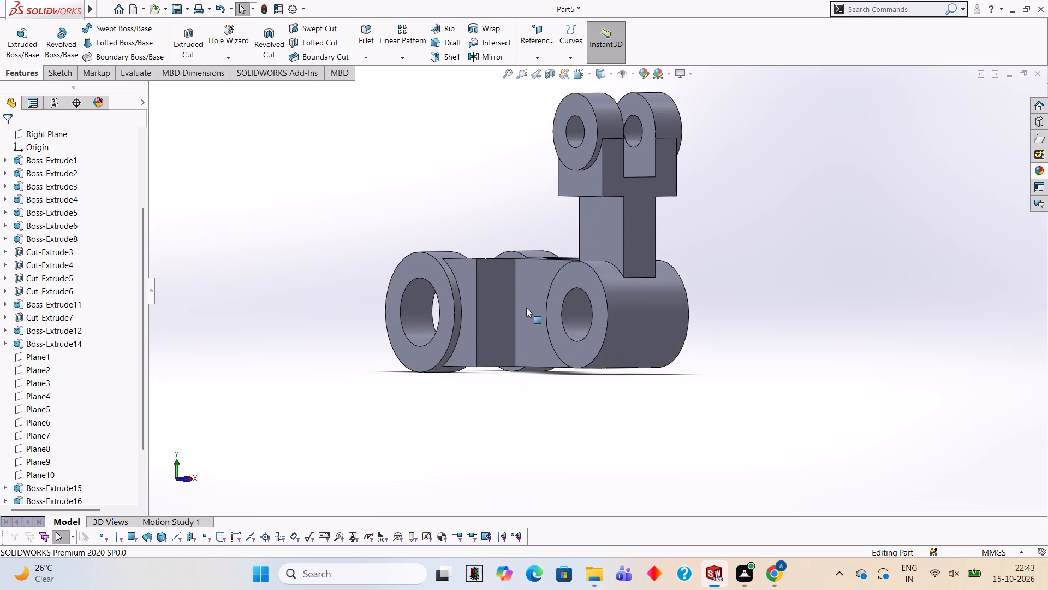
pyautogui.moveTo(668, 256); pyautogui.dragTo(713, 343, button='middle')
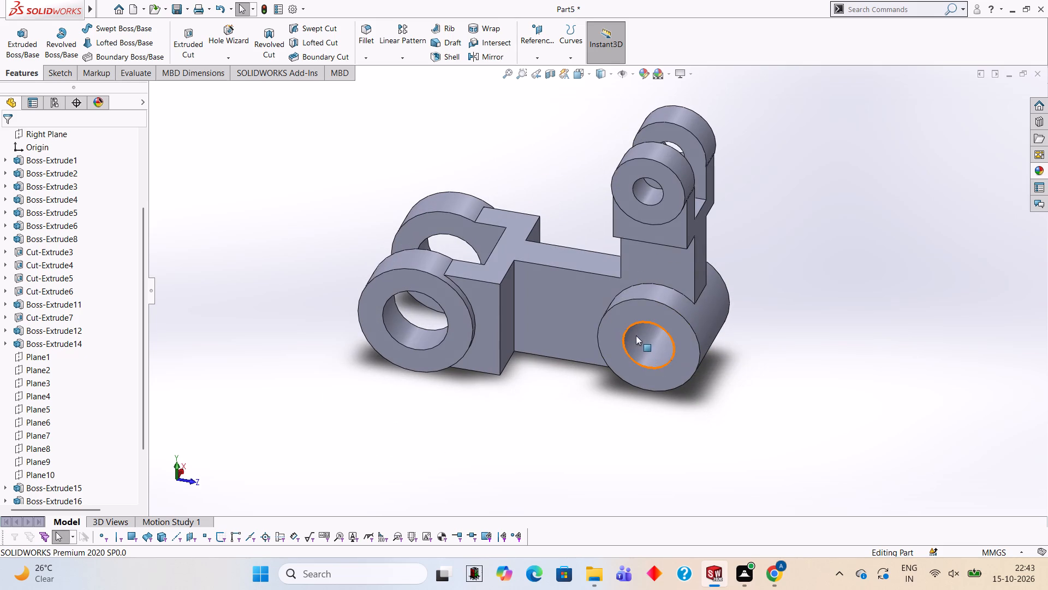
# Examine the linkage part's bosses, bores and upright fork from several sides.
pyautogui.scroll(-1, 654, 353)
pyautogui.scroll(2, 657, 356)
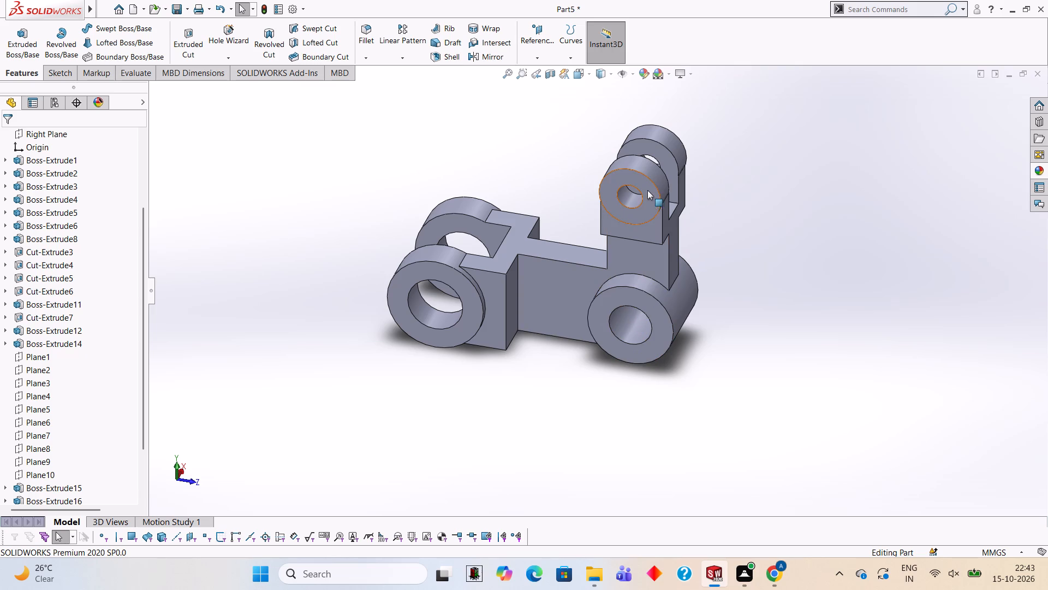
pyautogui.scroll(-1, 704, 233)
pyautogui.moveTo(638, 252); pyautogui.dragTo(538, 206, button='middle')
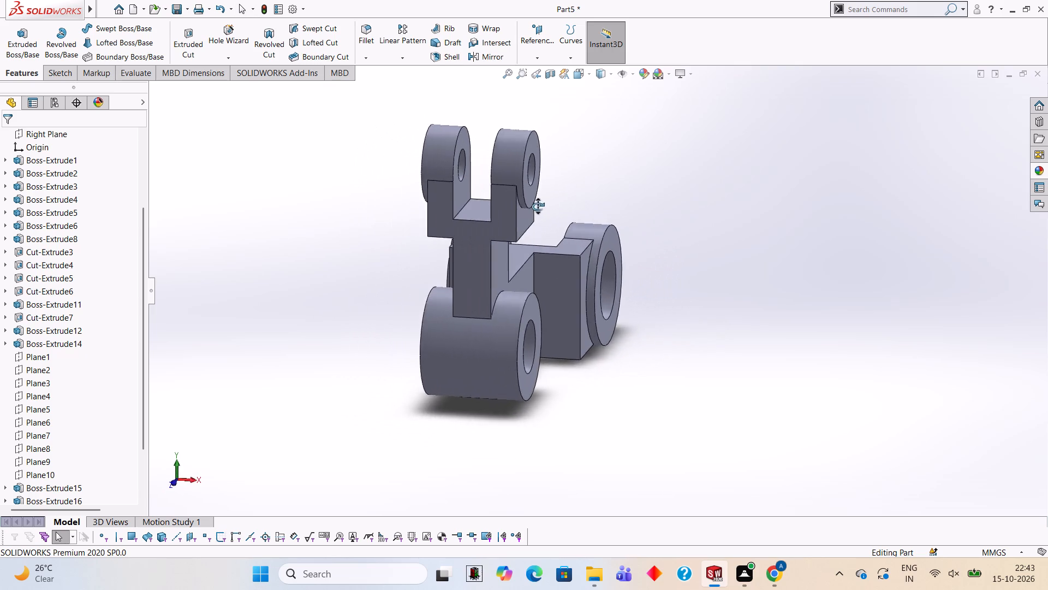
pyautogui.moveTo(538, 206); pyautogui.dragTo(635, 202, button='middle')
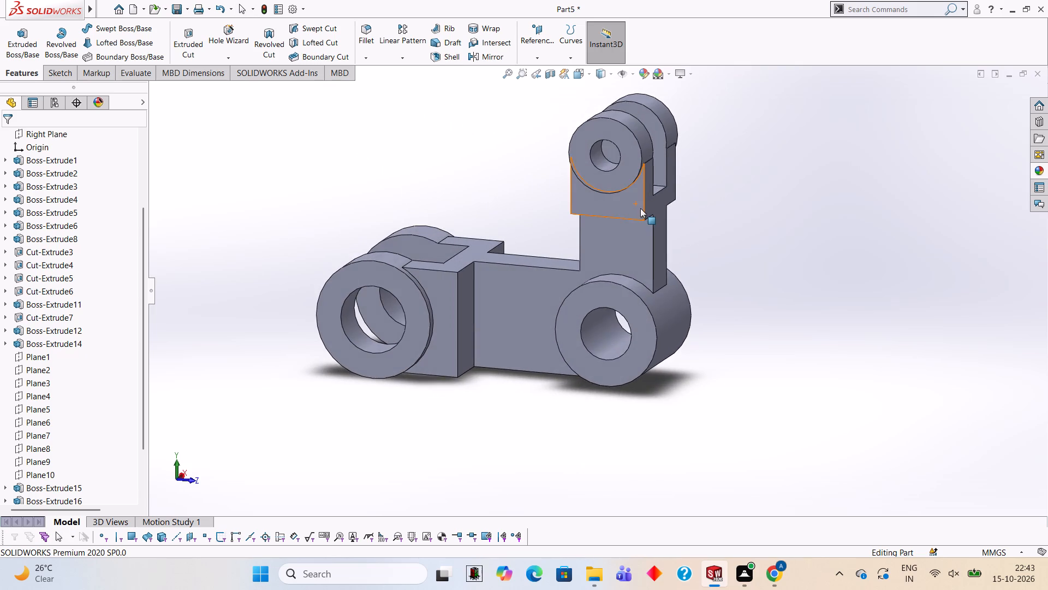
pyautogui.scroll(2, 637, 211)
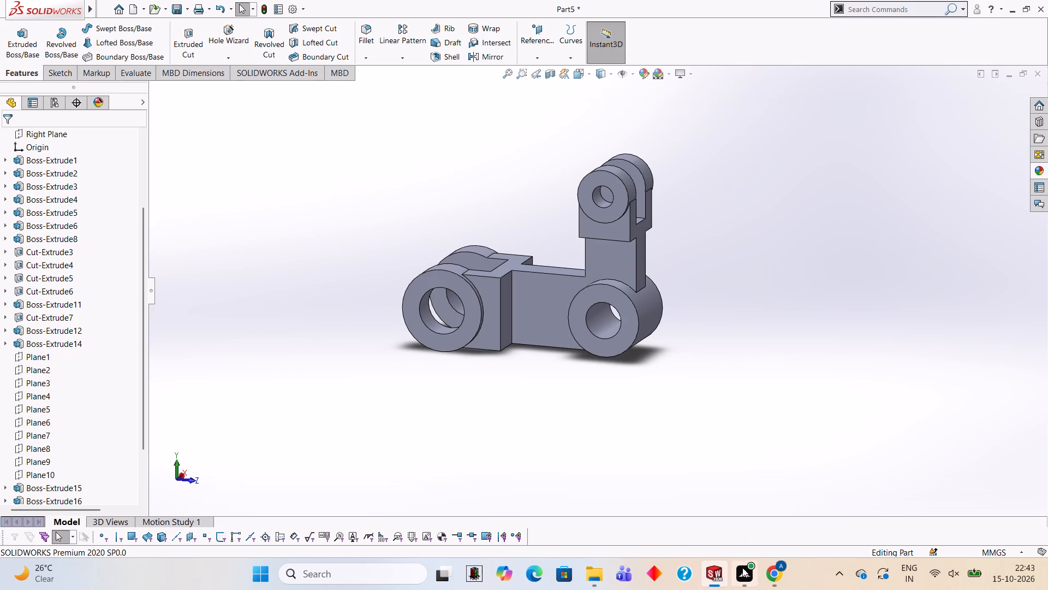
pyautogui.scroll(2, 602, 311)
pyautogui.scroll(-2, 602, 311)
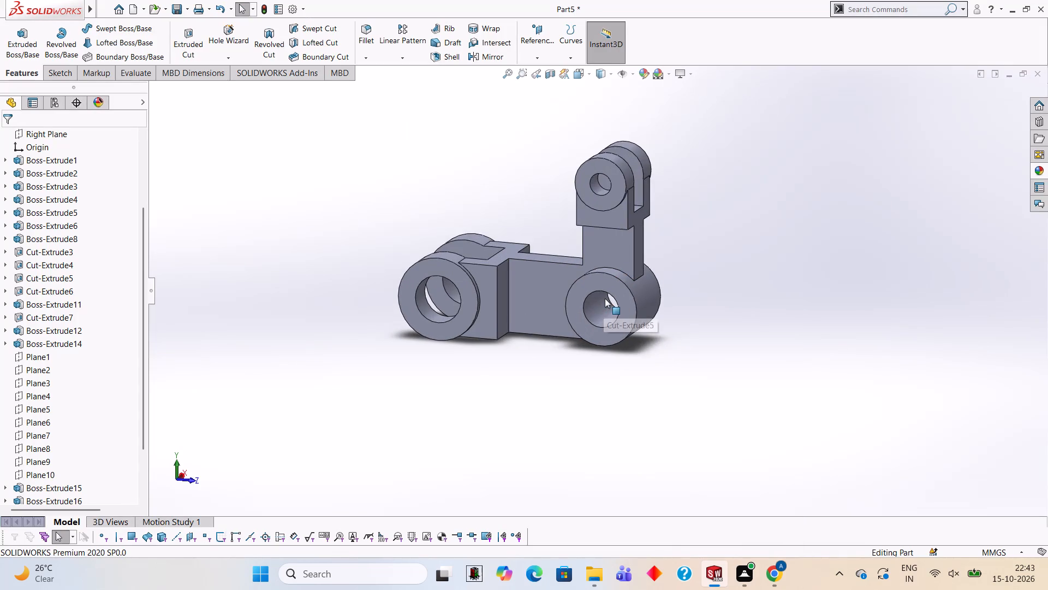
pyautogui.scroll(-2, 483, 229)
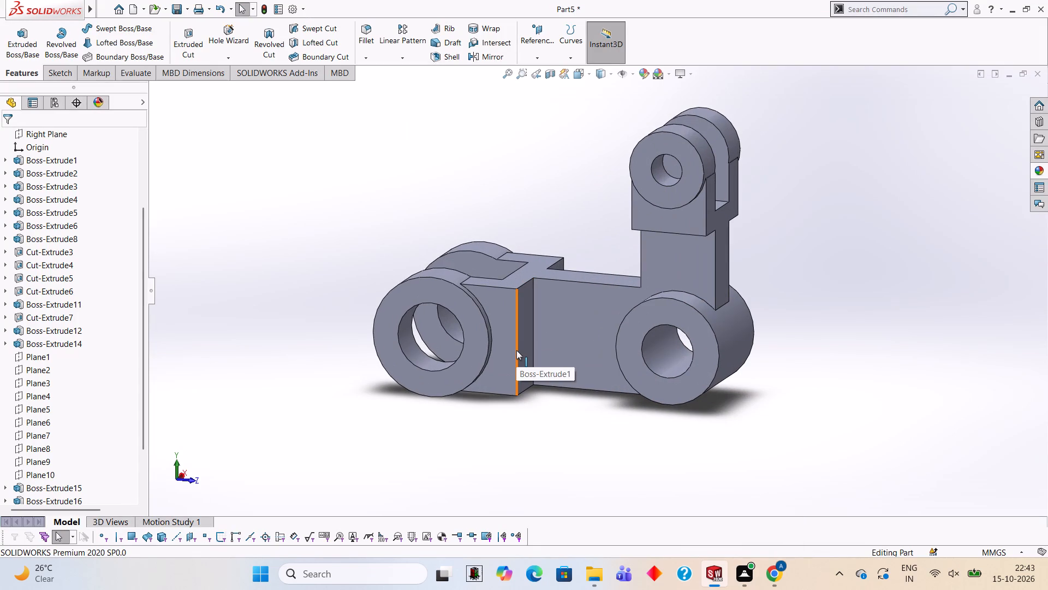
# Apply the solid Pink appearance to the whole linkage body.
pyautogui.scroll(-2, 601, 322)
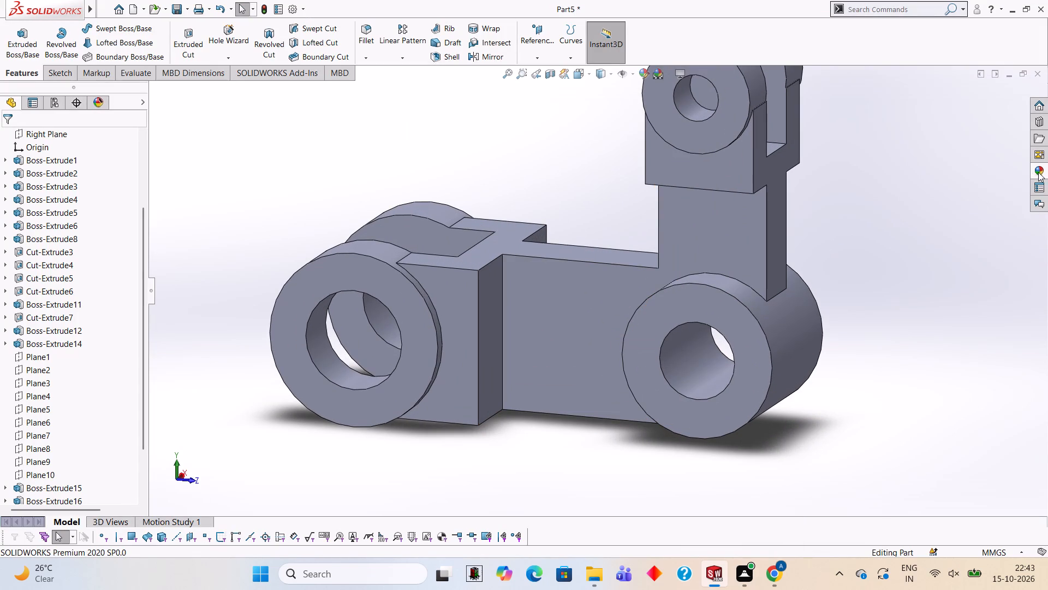
pyautogui.click(1038, 172)
pyautogui.scroll(-3, 937, 334)
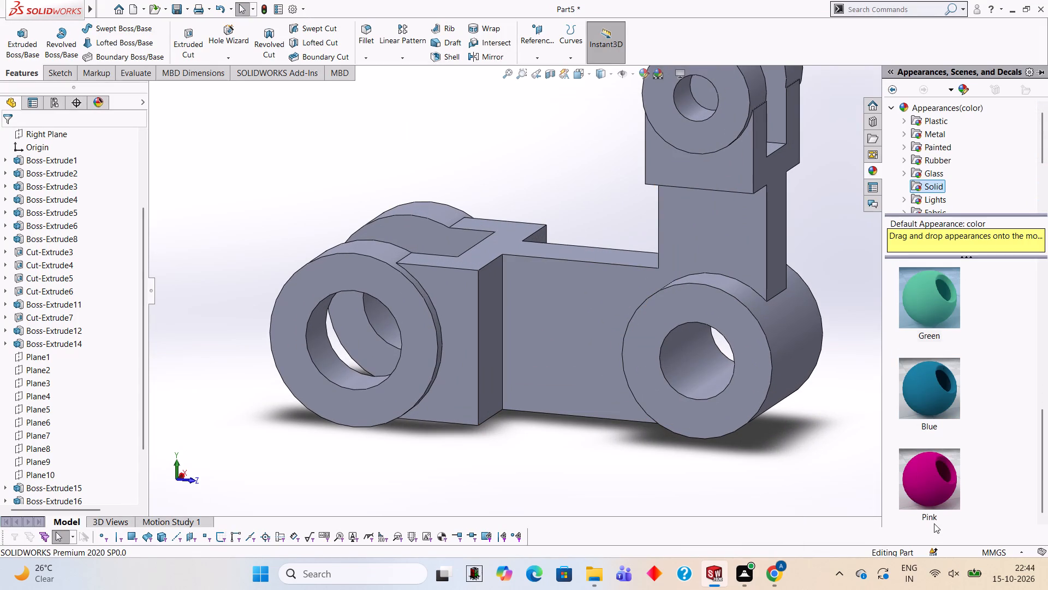
pyautogui.moveTo(934, 523); pyautogui.dragTo(934, 518)
pyautogui.click(929, 505)
pyautogui.moveTo(928, 489); pyautogui.dragTo(598, 357)
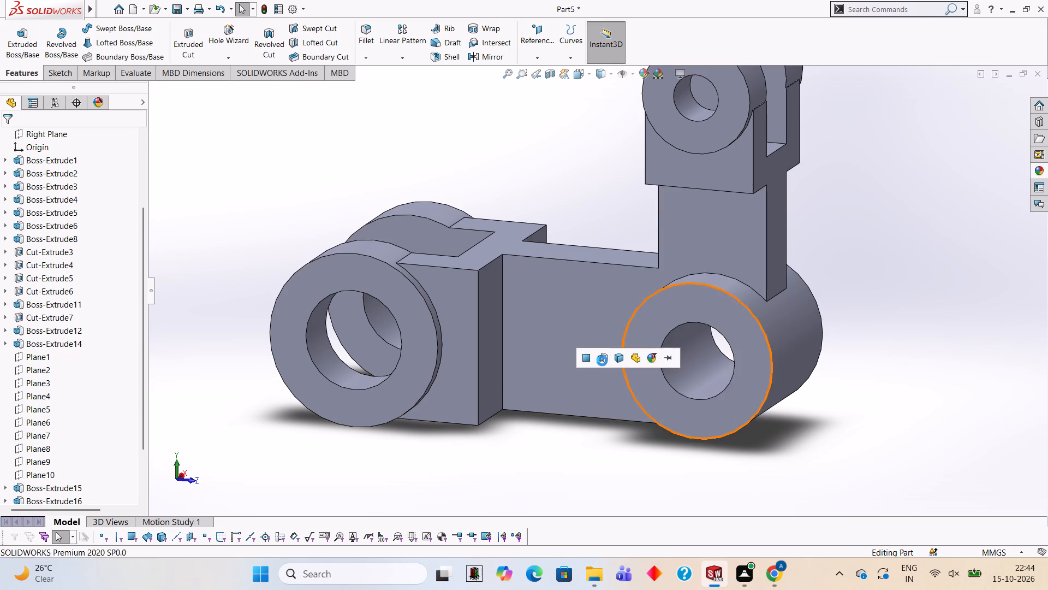
pyautogui.click(618, 359)
# Apply the solid Green appearance to the bore feature of the lower boss beneath the upright stem.
pyautogui.scroll(1, 675, 344)
pyautogui.scroll(-2, 663, 340)
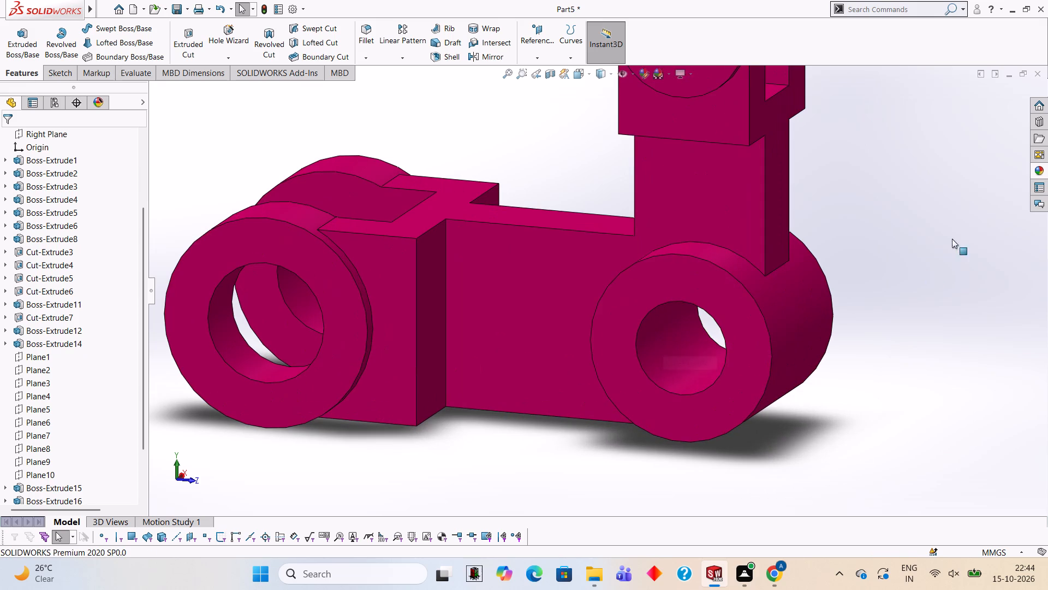
pyautogui.click(1037, 164)
pyautogui.moveTo(927, 305); pyautogui.dragTo(687, 359)
pyautogui.click(686, 359)
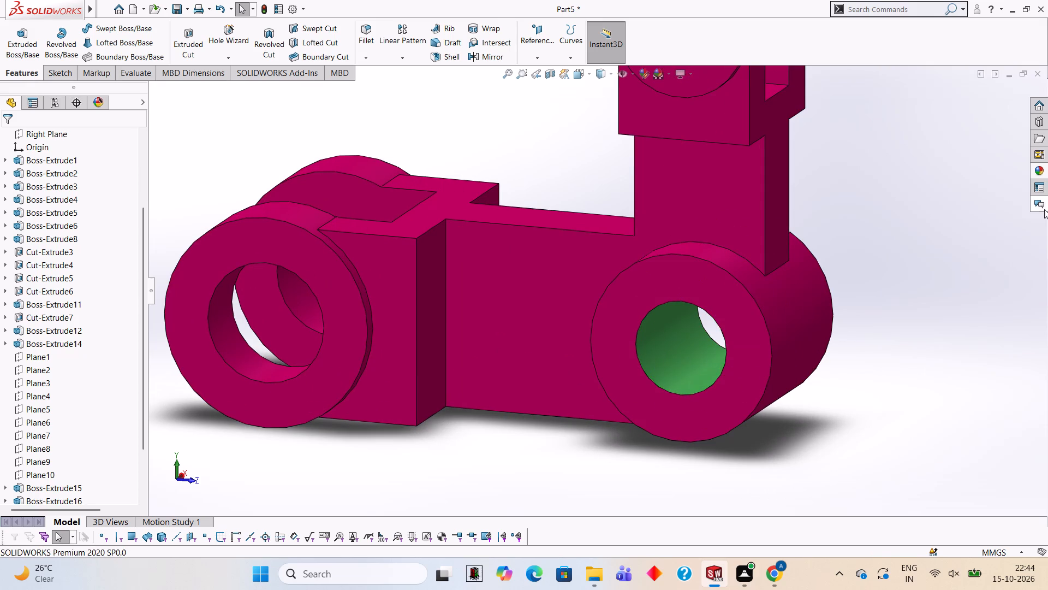
# Apply the solid Green appearance to the bore feature through both bosses of the large fork end.
pyautogui.click(1041, 168)
pyautogui.moveTo(916, 300); pyautogui.dragTo(741, 371)
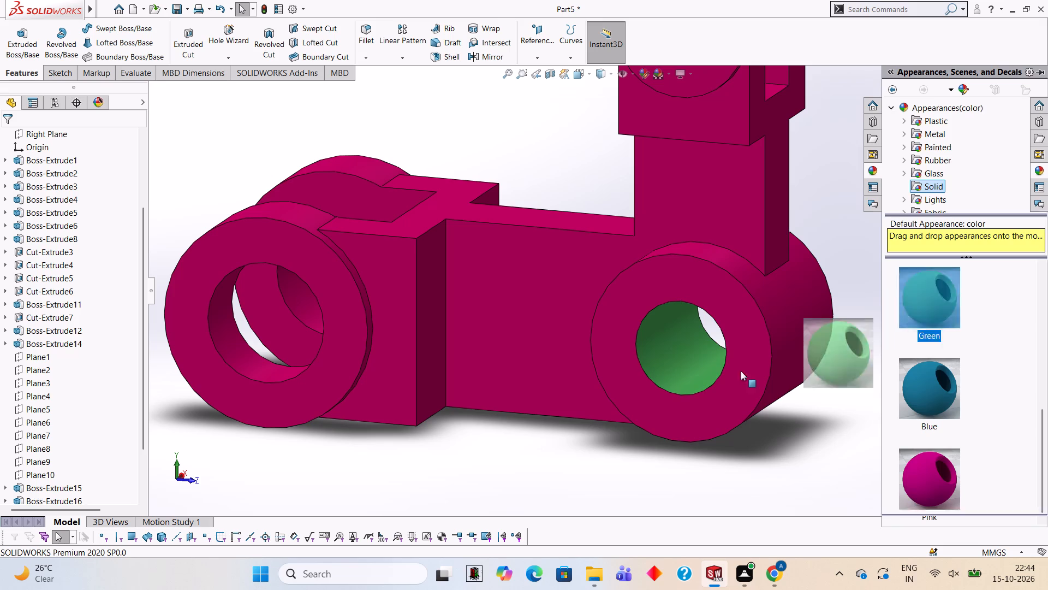
pyautogui.moveTo(741, 371); pyautogui.dragTo(213, 320)
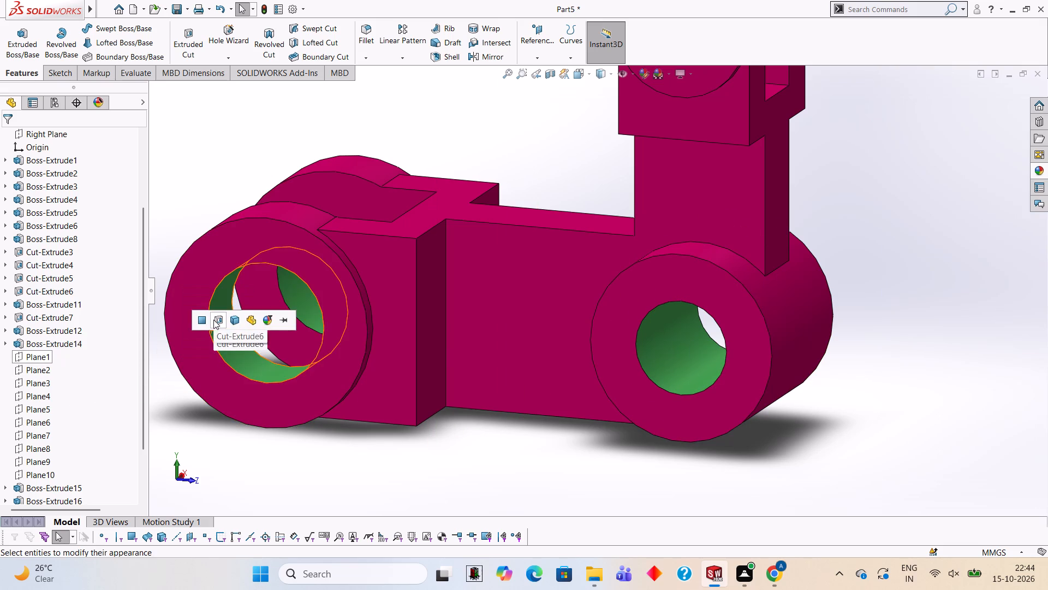
pyautogui.click(213, 320)
# Apply the solid Green appearance to the pin hole feature in the upright fork.
pyautogui.scroll(2, 330, 348)
pyautogui.scroll(4, 644, 146)
pyautogui.scroll(-4, 642, 125)
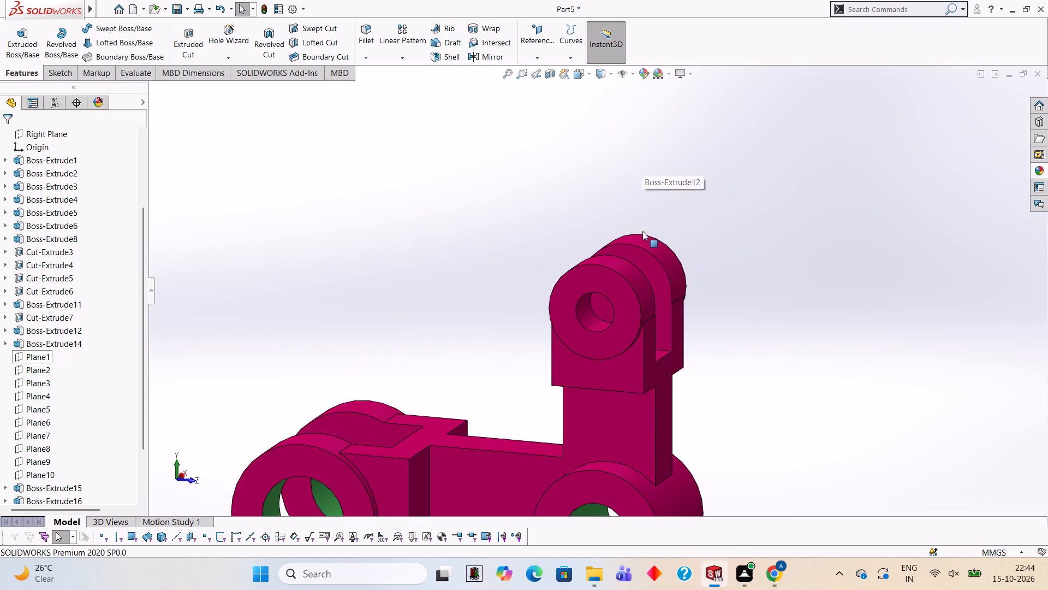
pyautogui.scroll(-1, 597, 347)
pyautogui.click(1041, 169)
pyautogui.moveTo(925, 302); pyautogui.dragTo(577, 307)
pyautogui.click(577, 307)
# Examine the coloured linkage part and its bores from the front, back, top and underside.
pyautogui.scroll(3, 577, 307)
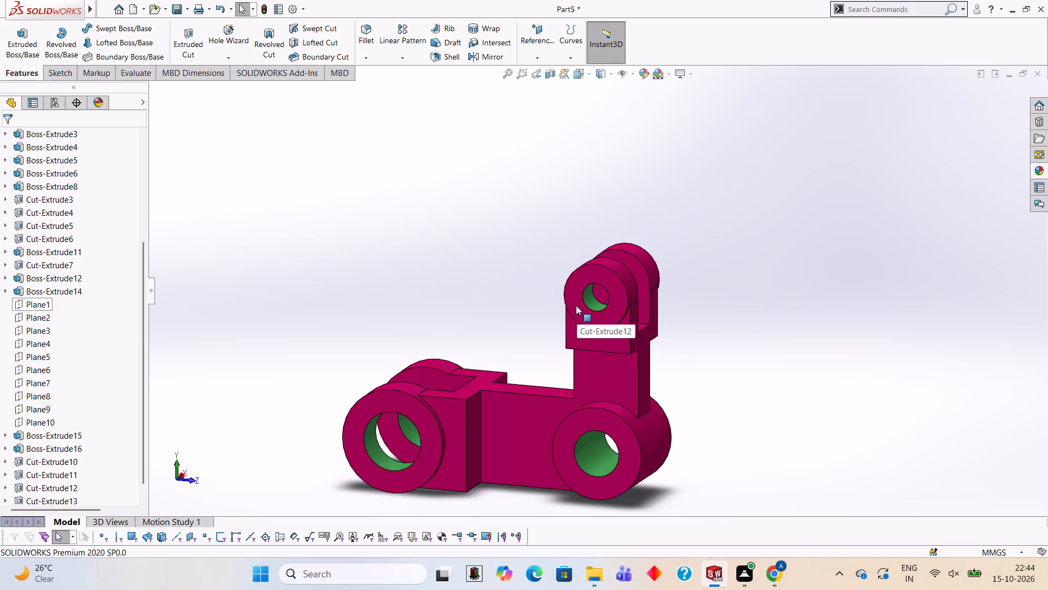
pyautogui.moveTo(635, 350); pyautogui.dragTo(562, 329, button='middle')
pyautogui.scroll(3, 550, 328)
pyautogui.moveTo(595, 362); pyautogui.dragTo(678, 376, button='middle')
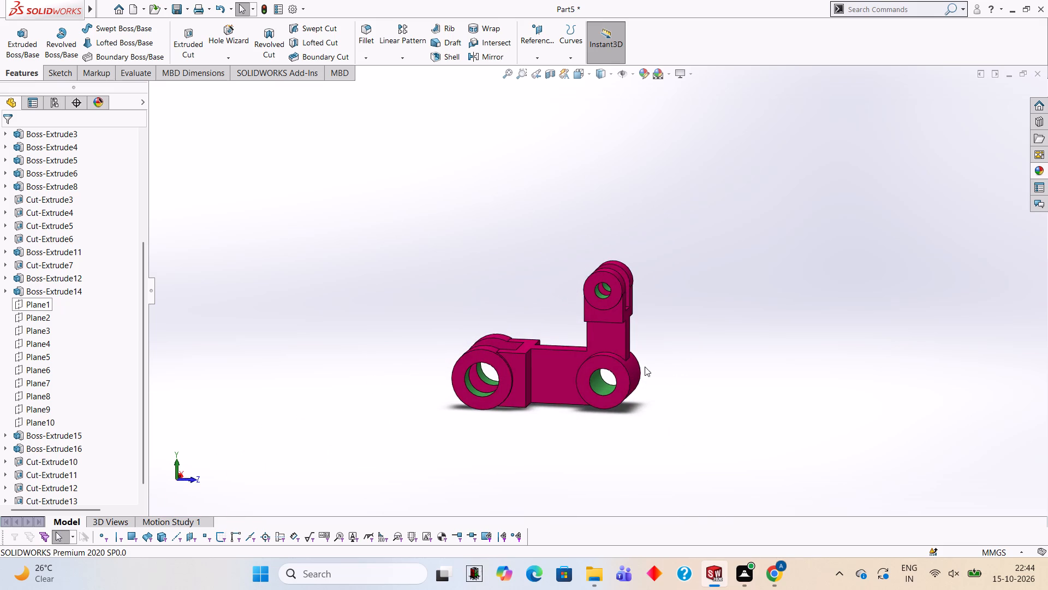
pyautogui.moveTo(675, 382); pyautogui.dragTo(701, 333, button='middle')
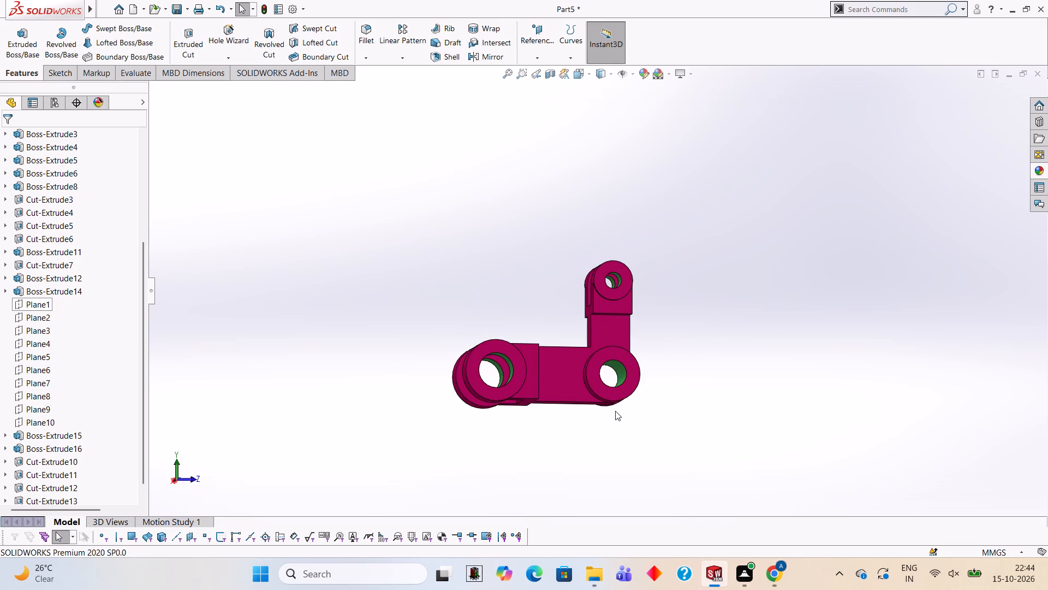
pyautogui.scroll(2, 615, 421)
pyautogui.moveTo(671, 346); pyautogui.dragTo(632, 349, button='middle')
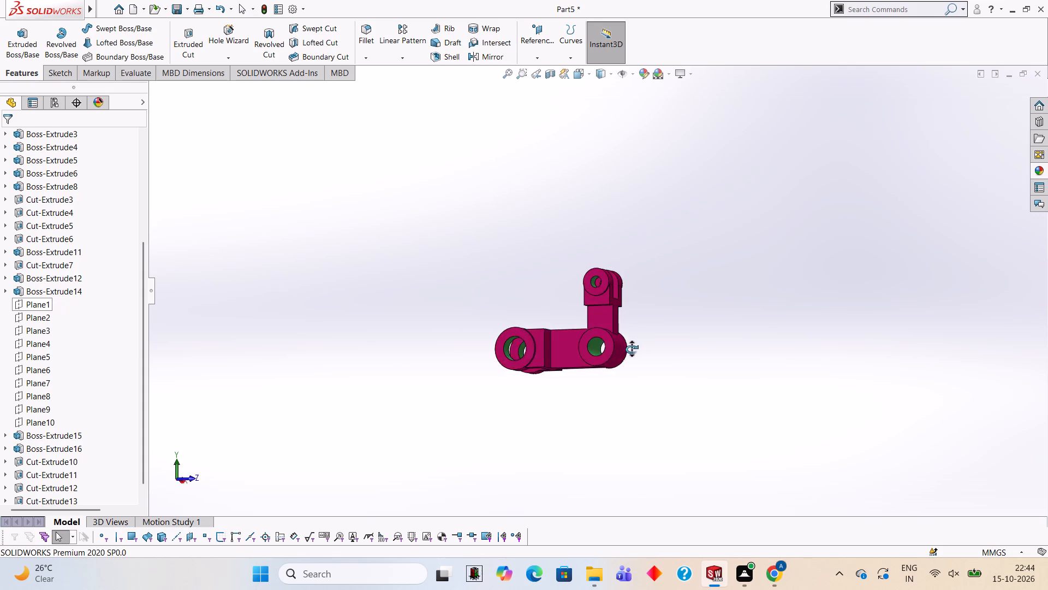
pyautogui.moveTo(632, 349); pyautogui.dragTo(615, 349, button='middle')
pyautogui.moveTo(598, 369); pyautogui.dragTo(504, 237, button='middle')
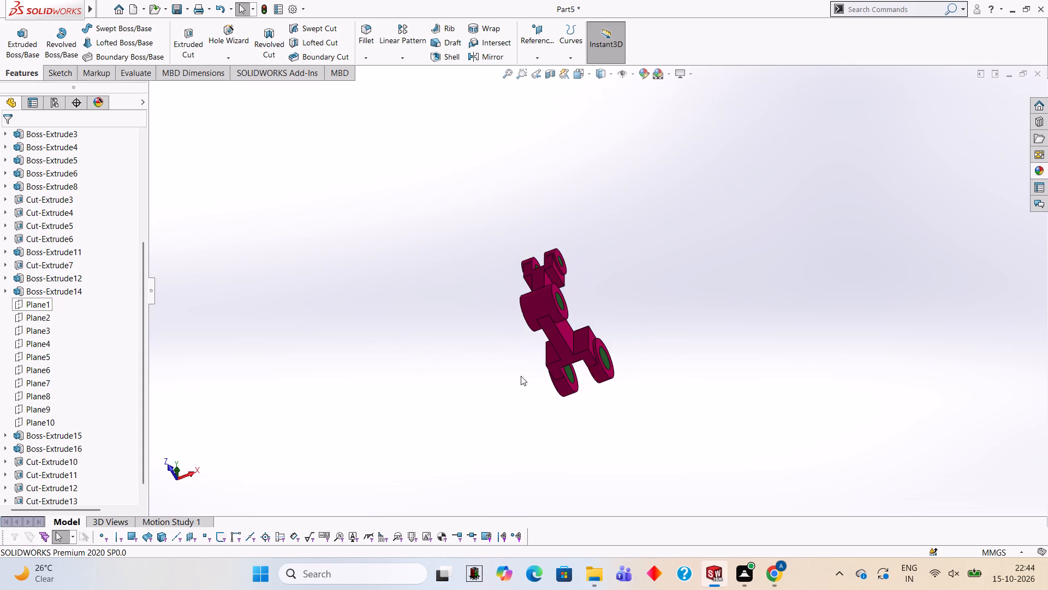
pyautogui.moveTo(541, 412); pyautogui.dragTo(519, 234, button='middle')
pyautogui.moveTo(562, 430); pyautogui.dragTo(688, 458, button='middle')
pyautogui.scroll(1, 561, 428)
pyautogui.moveTo(605, 307); pyautogui.dragTo(611, 367, button='middle')
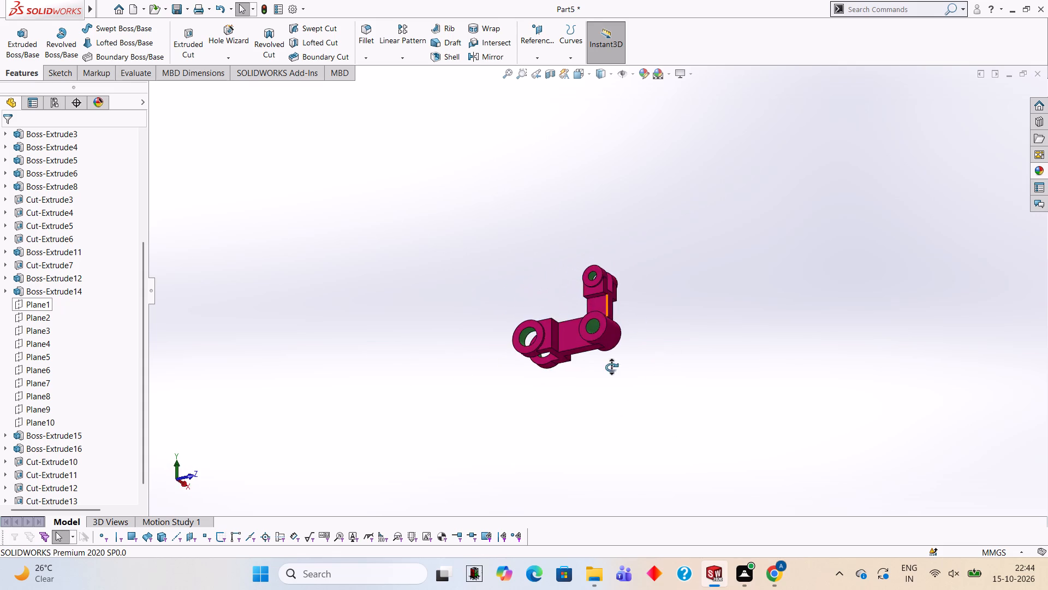
pyautogui.moveTo(611, 367); pyautogui.dragTo(665, 492, button='middle')
pyautogui.moveTo(427, 268); pyautogui.dragTo(498, 463, button='middle')
pyautogui.moveTo(593, 265); pyautogui.dragTo(485, 222, button='middle')
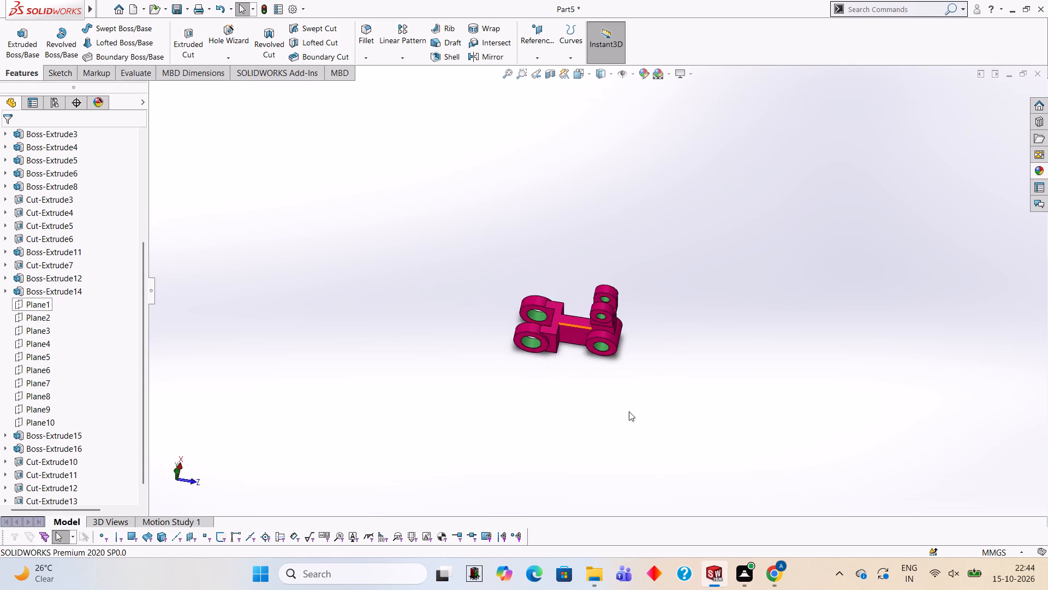
pyautogui.moveTo(640, 418); pyautogui.dragTo(617, 265, button='middle')
pyautogui.moveTo(612, 346); pyautogui.dragTo(631, 376, button='middle')
# Apply the solid Yellow appearance to the feature forming the flat side faces of the arm and upright stem.
pyautogui.scroll(-6, 541, 334)
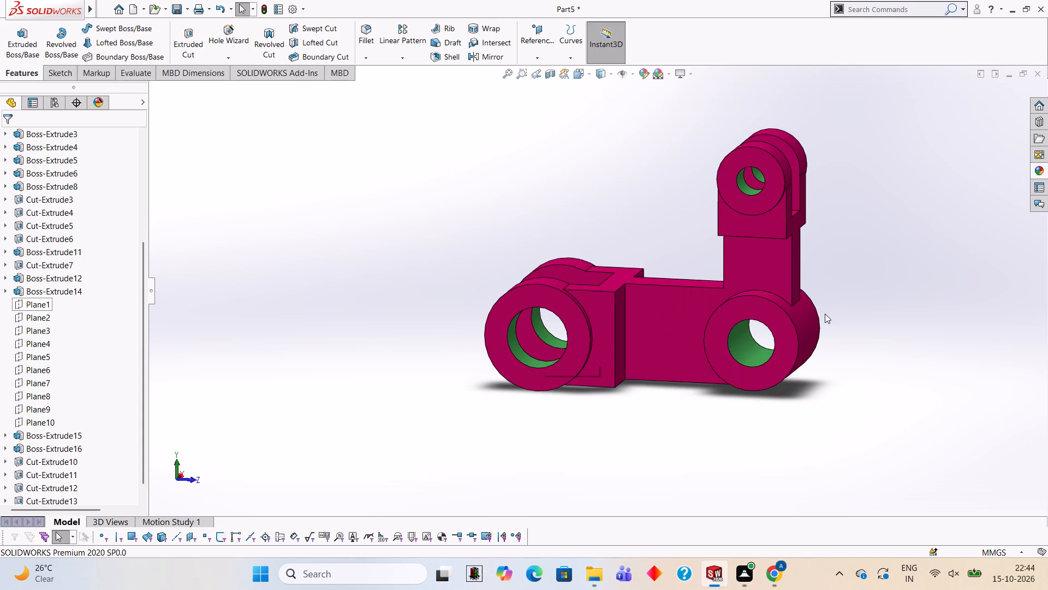
pyautogui.click(1041, 170)
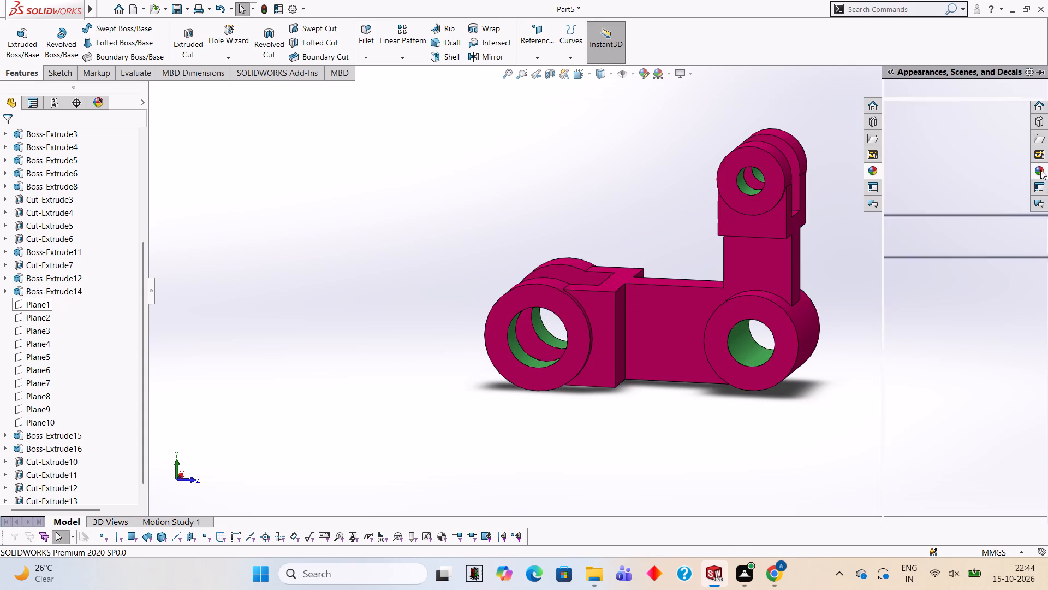
pyautogui.scroll(-3, 941, 350)
pyautogui.scroll(3, 948, 415)
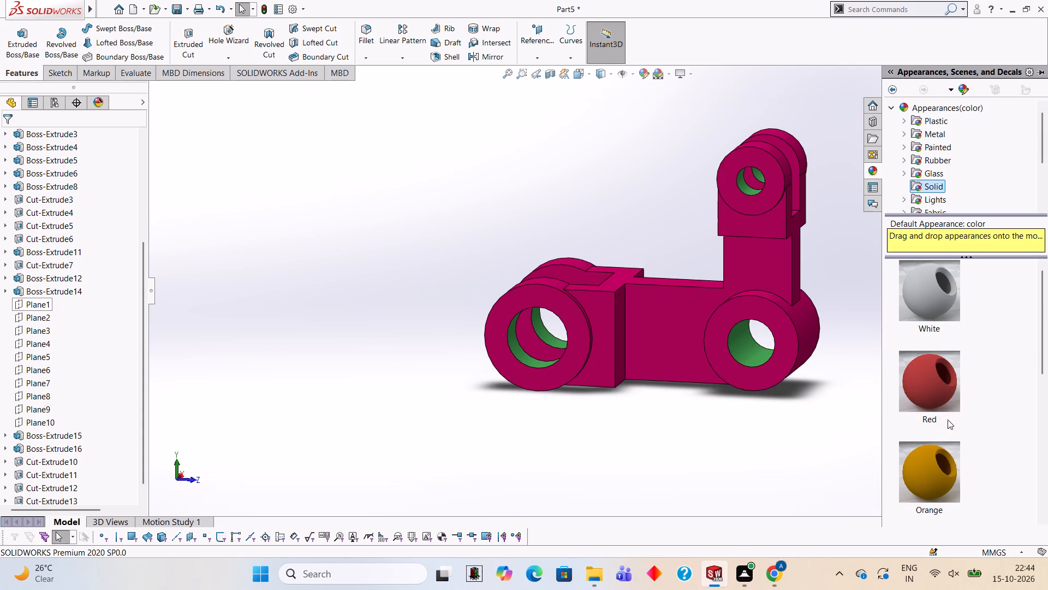
pyautogui.scroll(-1, 948, 410)
pyautogui.moveTo(946, 433); pyautogui.dragTo(724, 345)
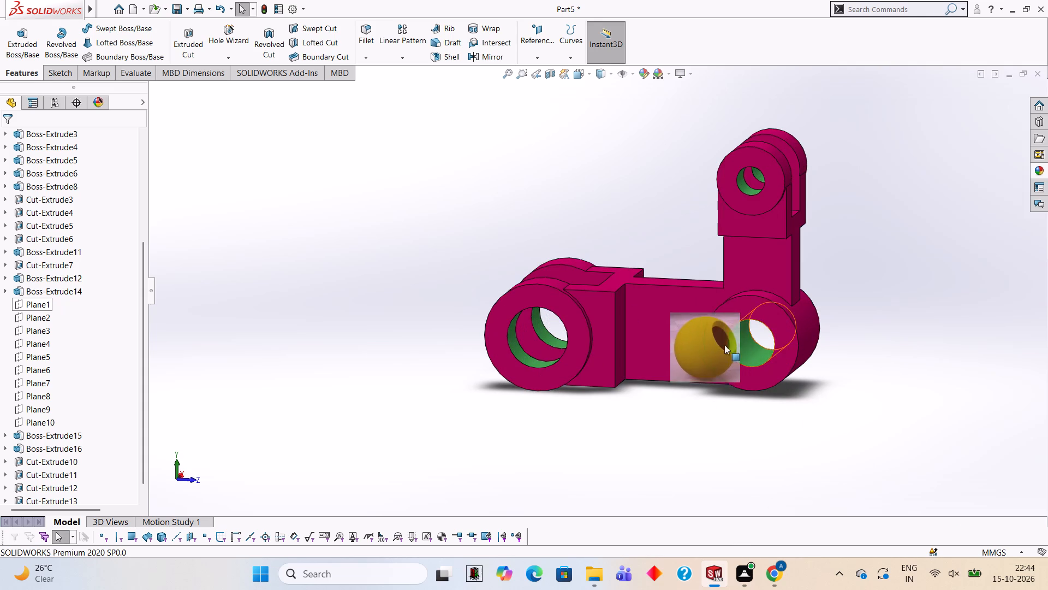
pyautogui.moveTo(724, 345); pyautogui.dragTo(692, 335)
pyautogui.click(692, 335)
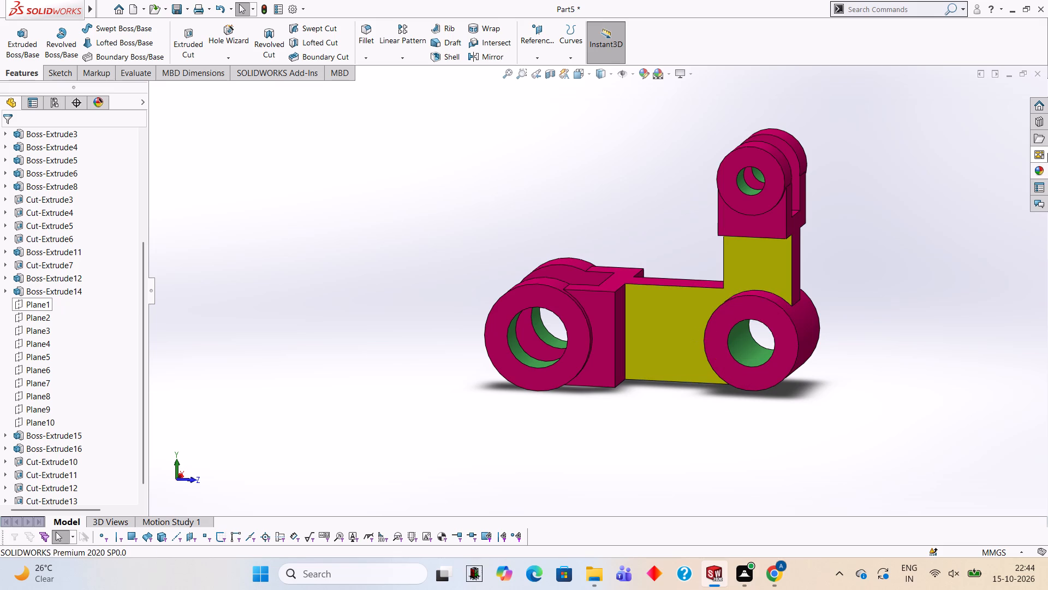
# Apply the solid Yellow appearance to the Boss-Extrude1 feature, covering the horizontal arm's top and the large fork's block.
pyautogui.moveTo(903, 242); pyautogui.dragTo(757, 256, button='middle')
pyautogui.scroll(-1, 834, 254)
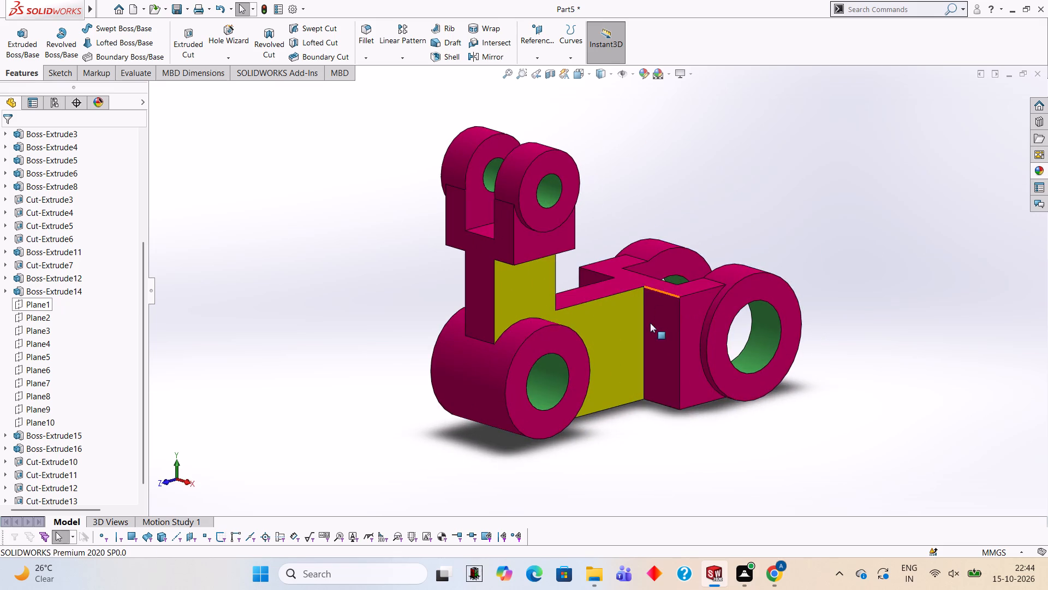
pyautogui.moveTo(656, 328); pyautogui.dragTo(554, 399, button='middle')
pyautogui.scroll(-2, 523, 311)
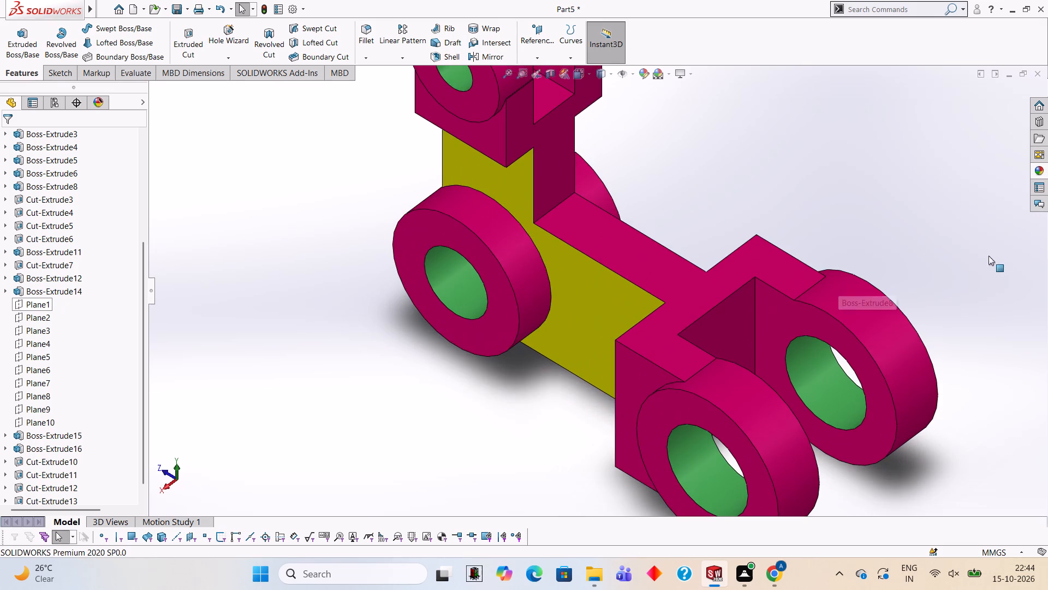
pyautogui.click(1041, 169)
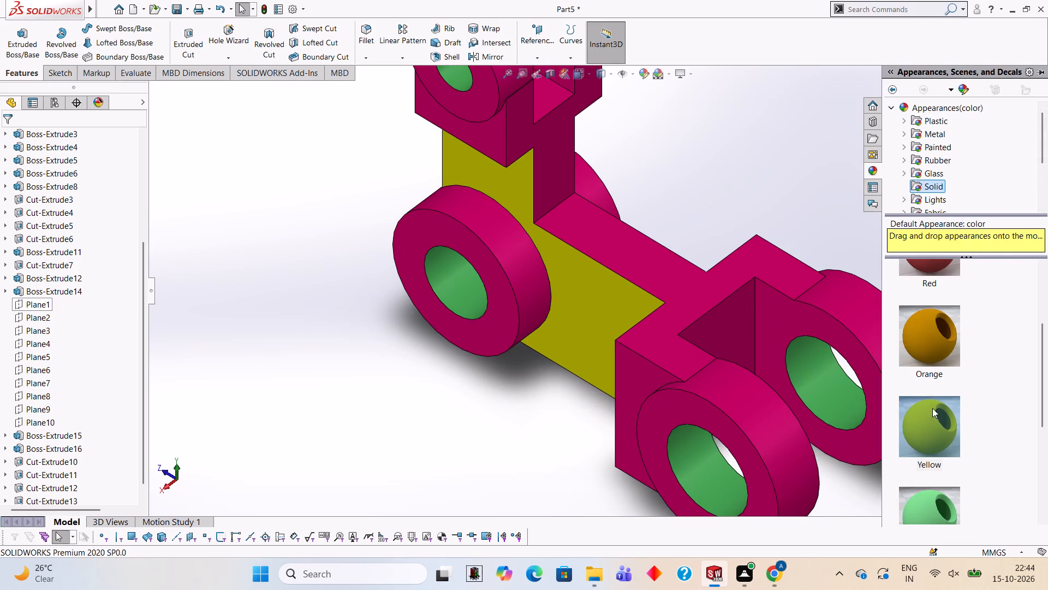
pyautogui.moveTo(931, 411); pyautogui.dragTo(679, 265)
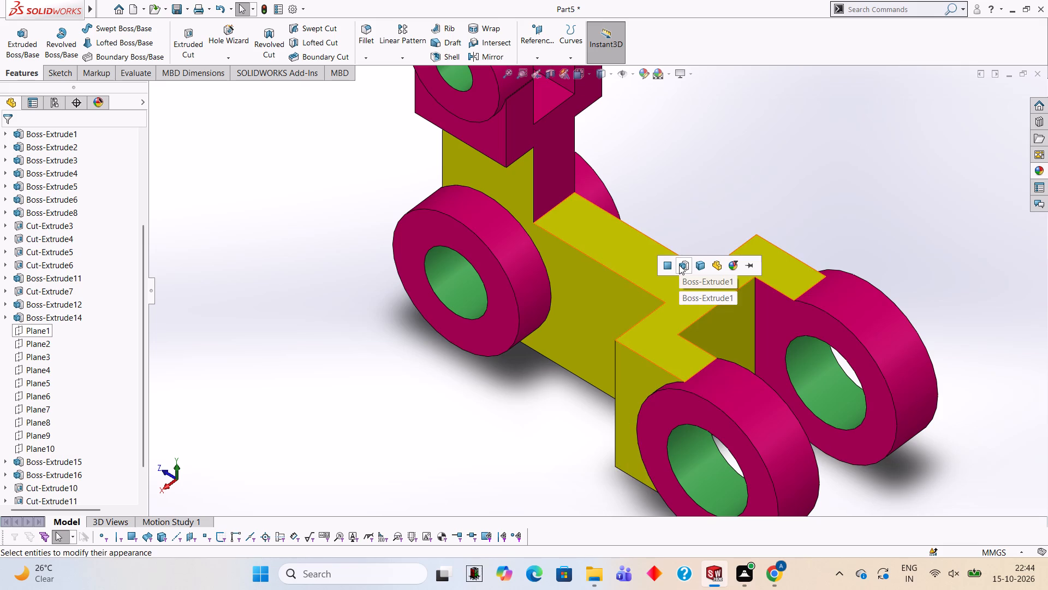
pyautogui.click(679, 265)
# Apply the solid Yellow appearance to the Boss-Extrude15 feature, covering the upright stem's edges and the fork's base block.
pyautogui.moveTo(729, 364); pyautogui.dragTo(769, 247, button='middle')
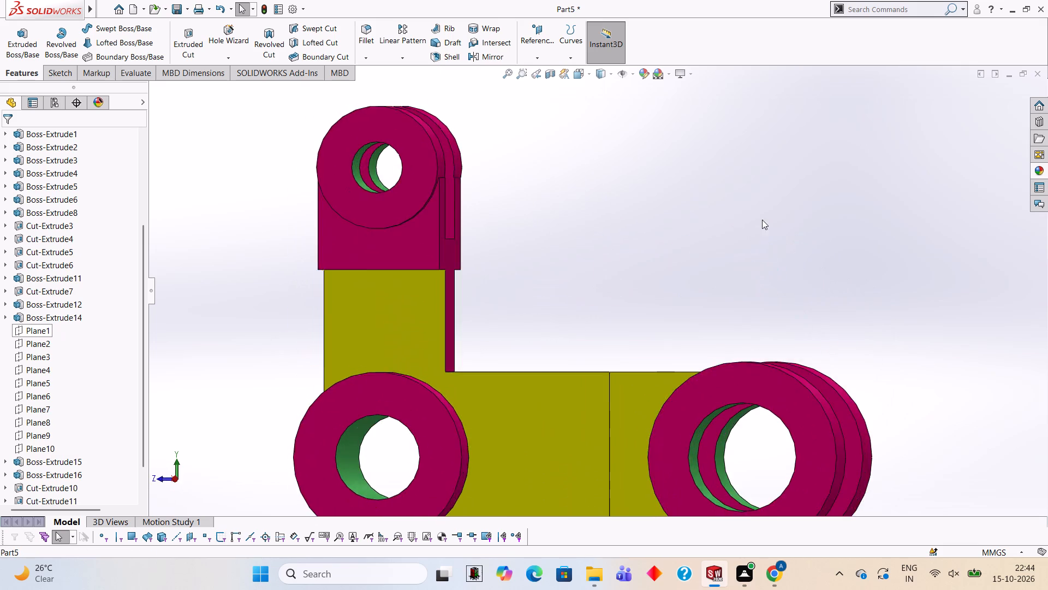
pyautogui.scroll(3, 742, 391)
pyautogui.moveTo(733, 431); pyautogui.dragTo(664, 447, button='middle')
pyautogui.scroll(-3, 565, 321)
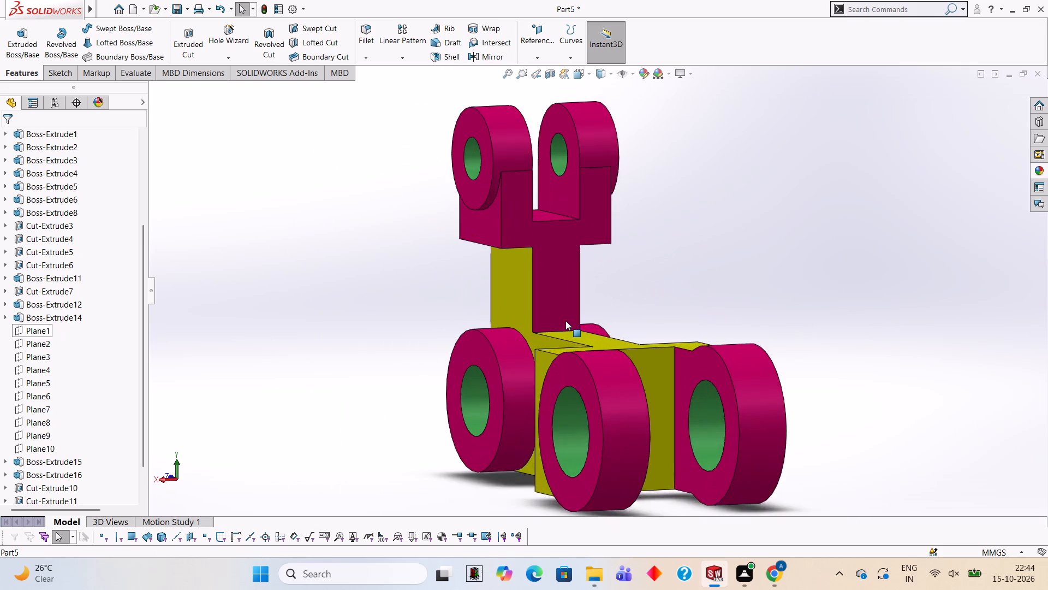
pyautogui.scroll(-1, 565, 321)
pyautogui.click(1040, 168)
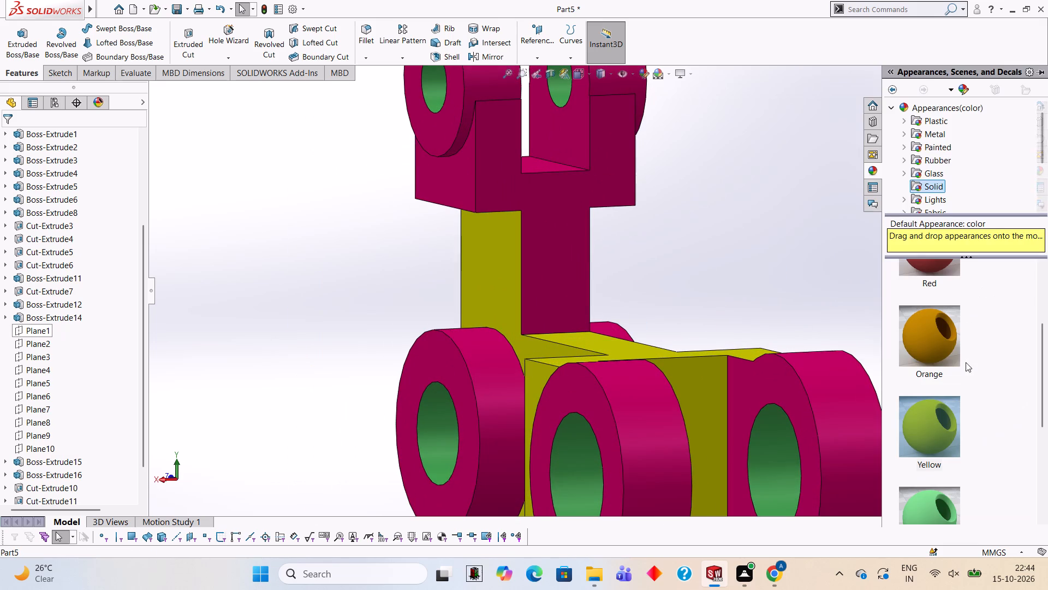
pyautogui.moveTo(944, 406); pyautogui.dragTo(574, 246)
pyautogui.click(574, 246)
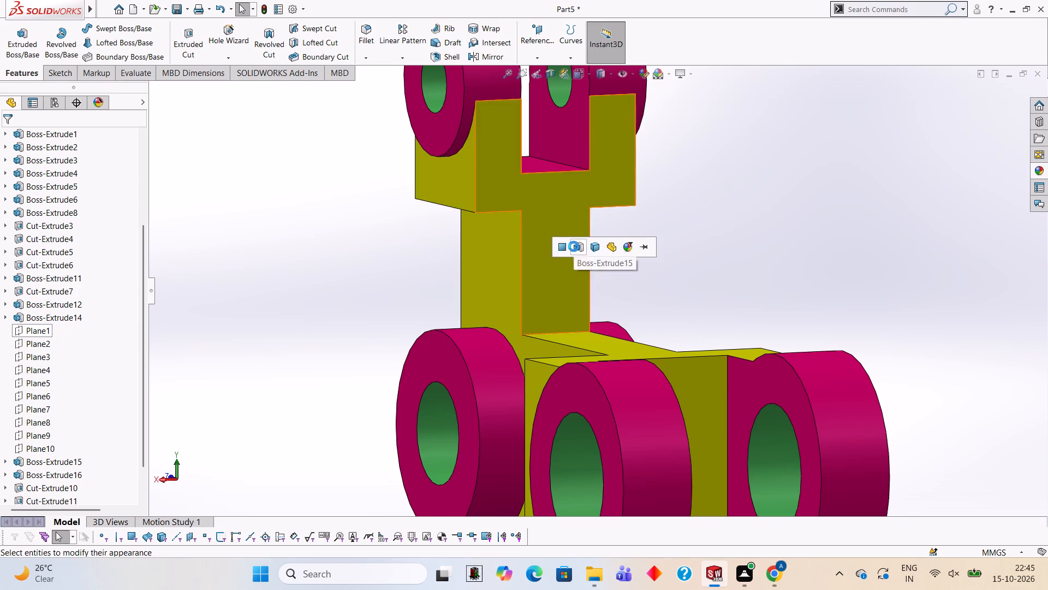
pyautogui.scroll(4, 574, 246)
pyautogui.moveTo(614, 292); pyautogui.dragTo(806, 282, button='middle')
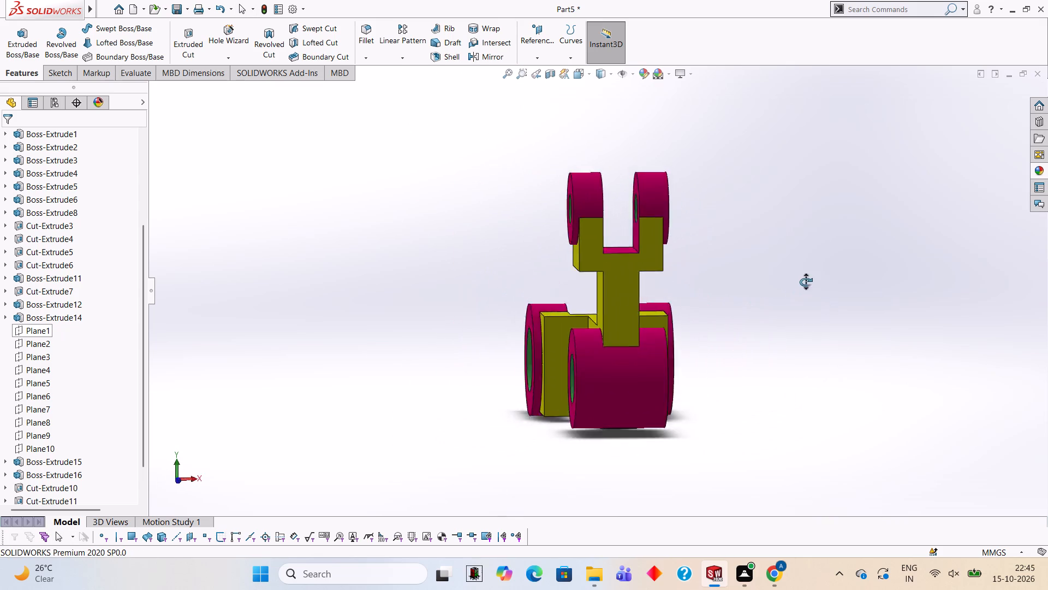
# Examine the coloured linkage part from all sides, checking the bosses, bores, arm, stem and fork blocks.
pyautogui.moveTo(806, 282); pyautogui.dragTo(632, 345, button='middle')
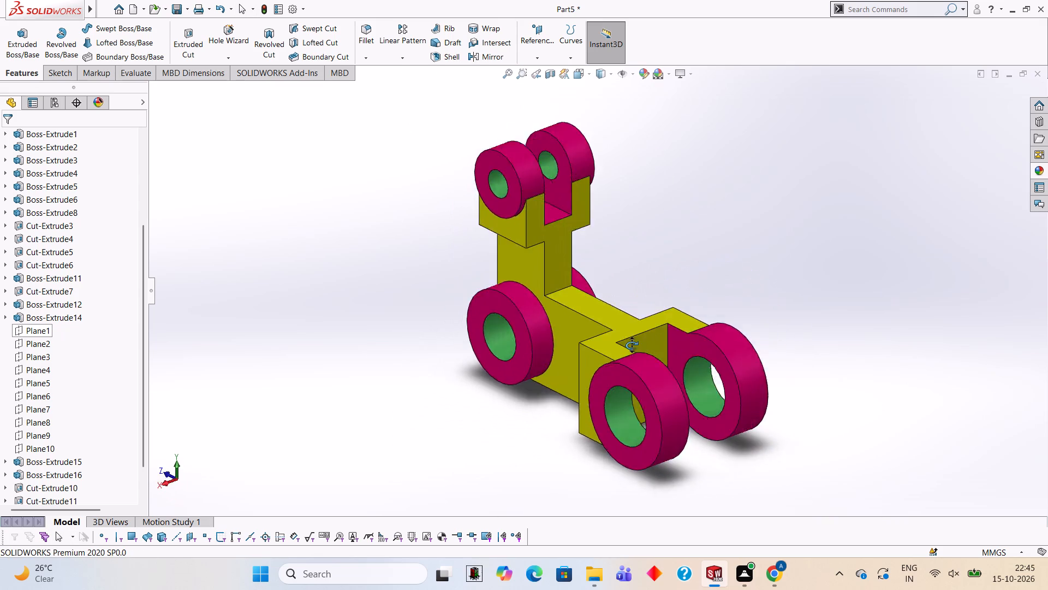
pyautogui.moveTo(632, 345); pyautogui.dragTo(484, 281, button='middle')
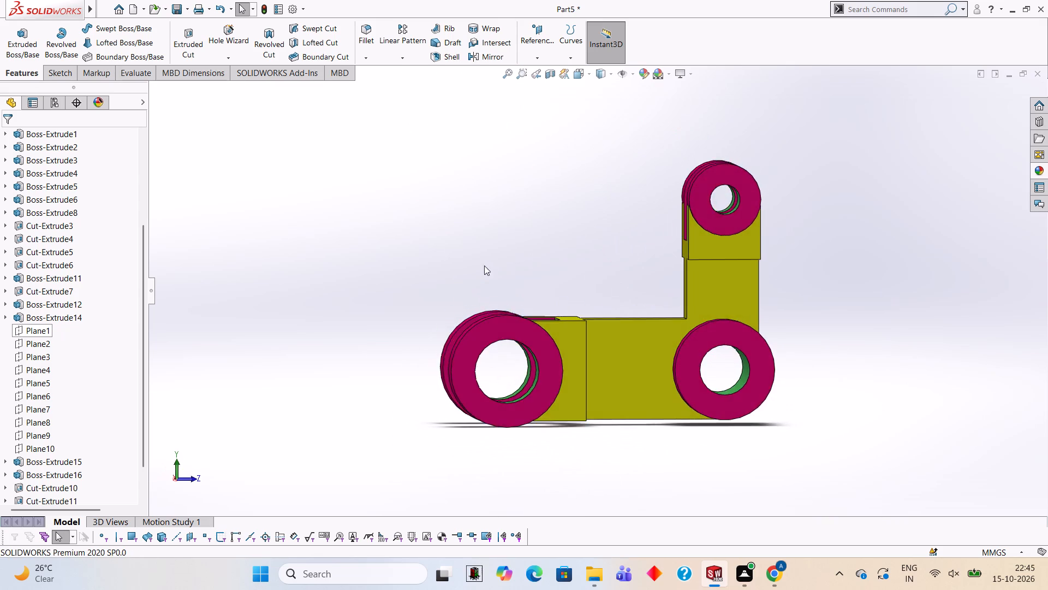
pyautogui.scroll(4, 626, 375)
pyautogui.moveTo(726, 369); pyautogui.dragTo(663, 439, button='middle')
pyautogui.scroll(2, 676, 420)
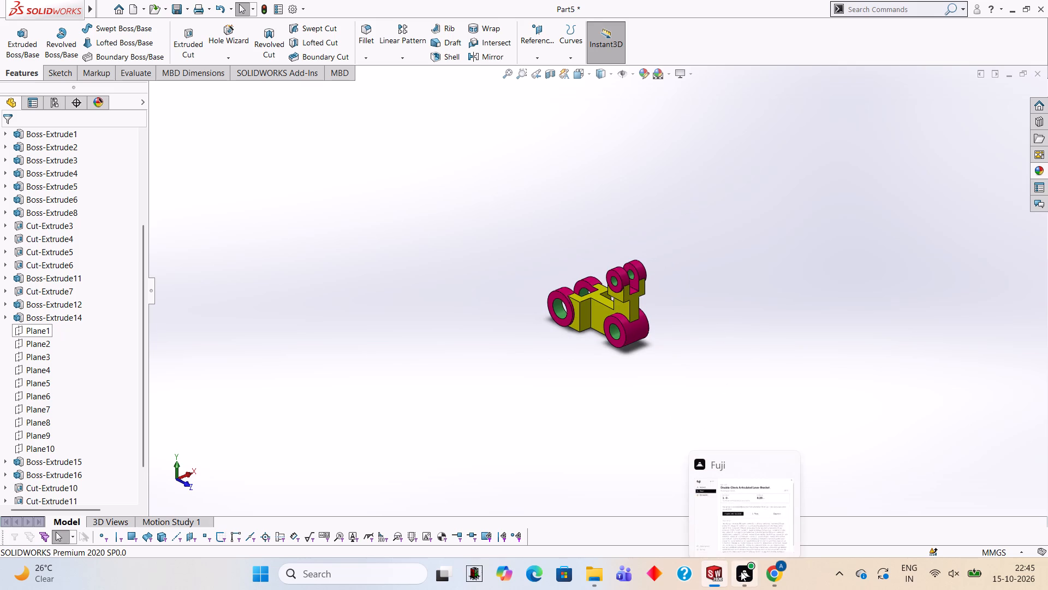
pyautogui.scroll(2, 763, 281)
pyautogui.scroll(-3, 633, 346)
pyautogui.scroll(-2, 612, 122)
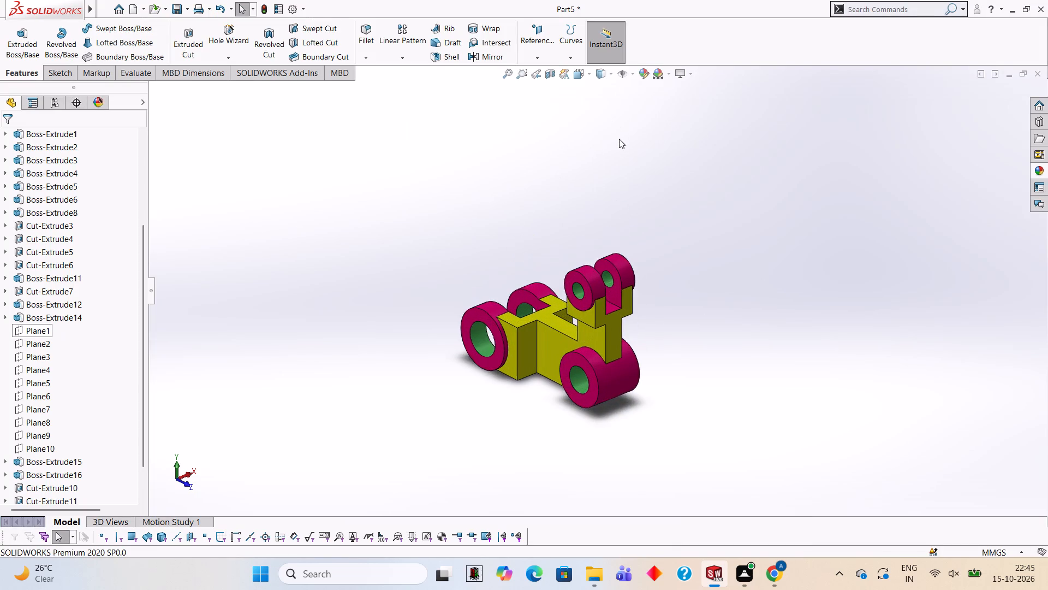
pyautogui.scroll(-1, 619, 139)
pyautogui.scroll(1, 580, 333)
pyautogui.scroll(-2, 583, 336)
pyautogui.scroll(2, 563, 415)
pyautogui.scroll(-2, 561, 412)
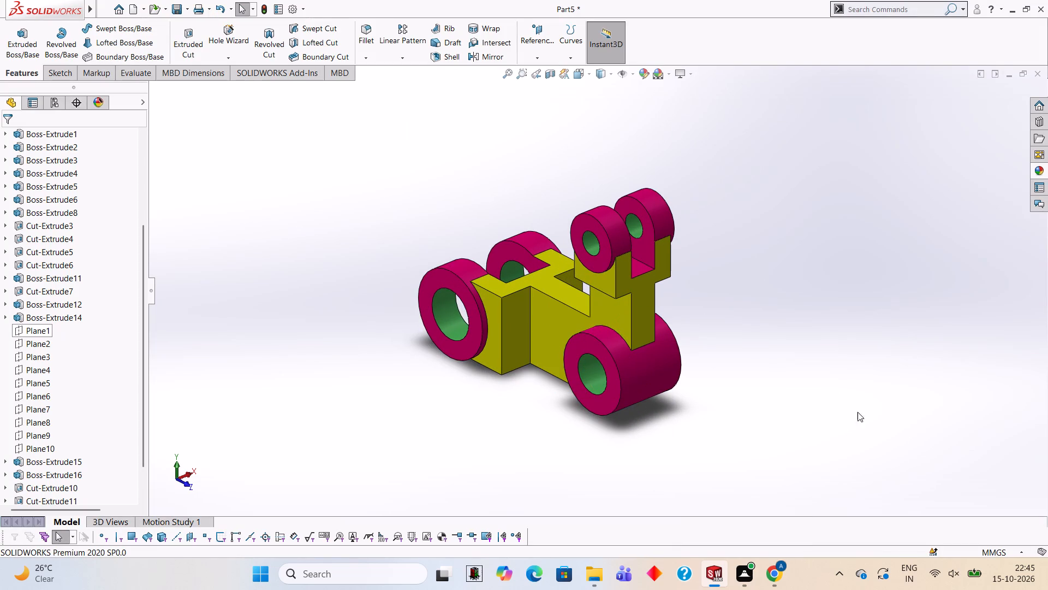
pyautogui.moveTo(755, 356); pyautogui.dragTo(797, 378, button='middle')
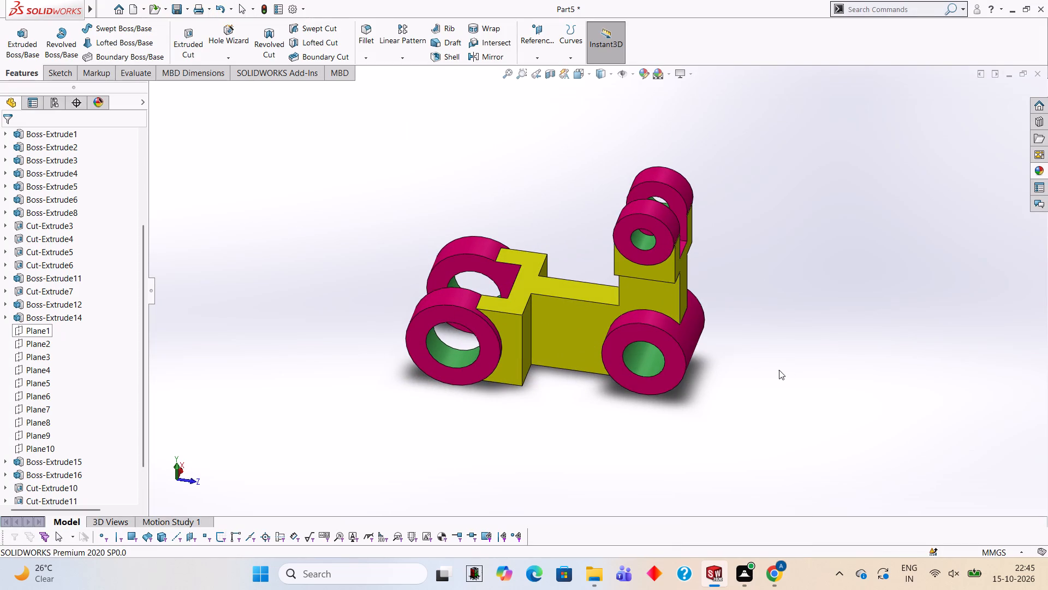
pyautogui.moveTo(776, 370); pyautogui.dragTo(752, 390, button='middle')
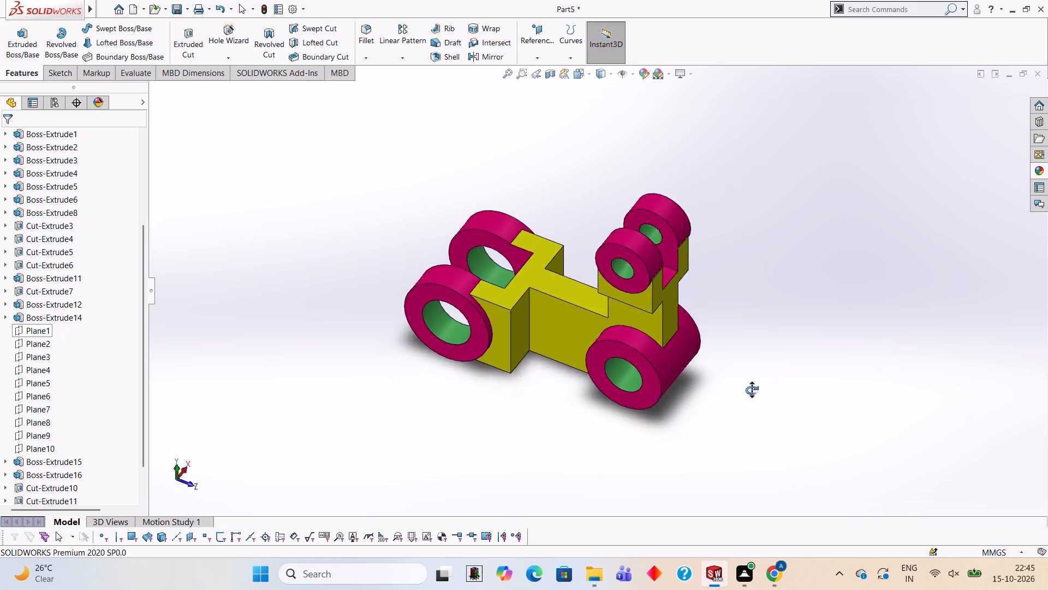
pyautogui.moveTo(752, 390); pyautogui.dragTo(574, 259, button='middle')
pyautogui.moveTo(599, 321); pyautogui.dragTo(611, 297, button='middle')
pyautogui.middleClick(612, 299)
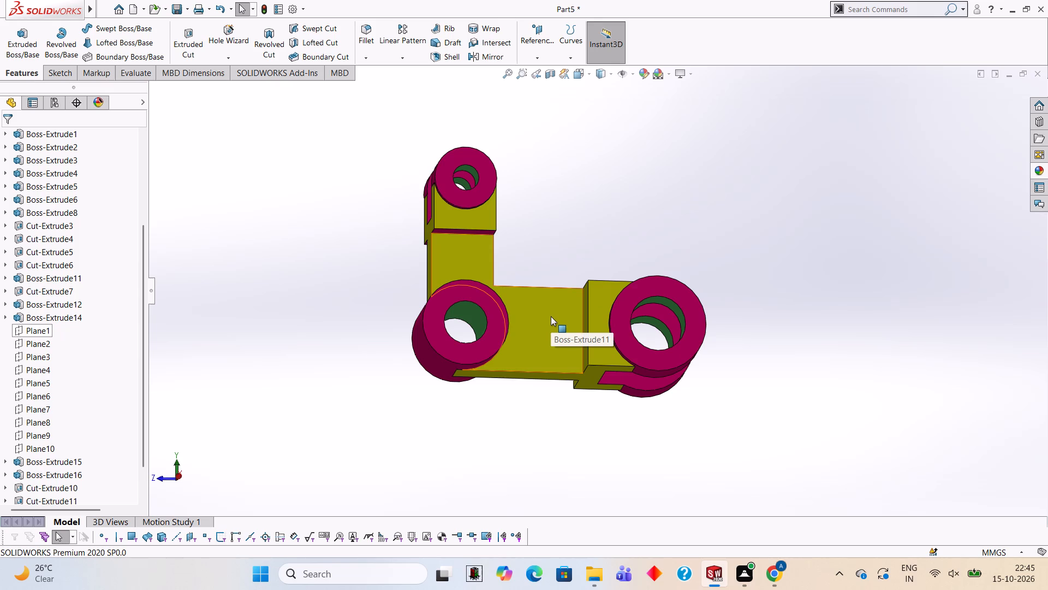
pyautogui.moveTo(547, 208); pyautogui.dragTo(540, 273, button='middle')
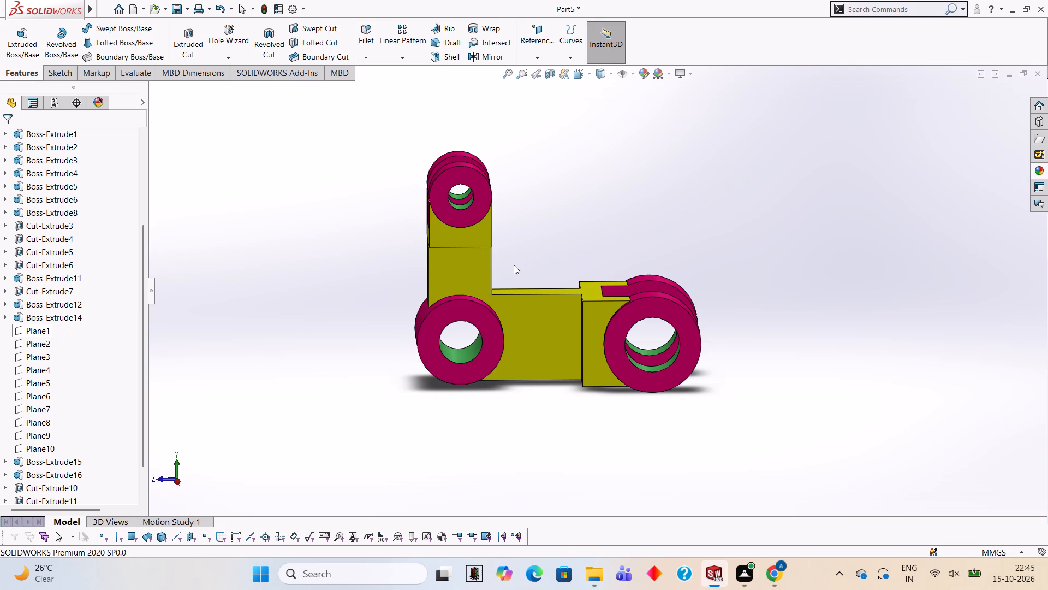
pyautogui.moveTo(561, 265); pyautogui.dragTo(662, 240, button='middle')
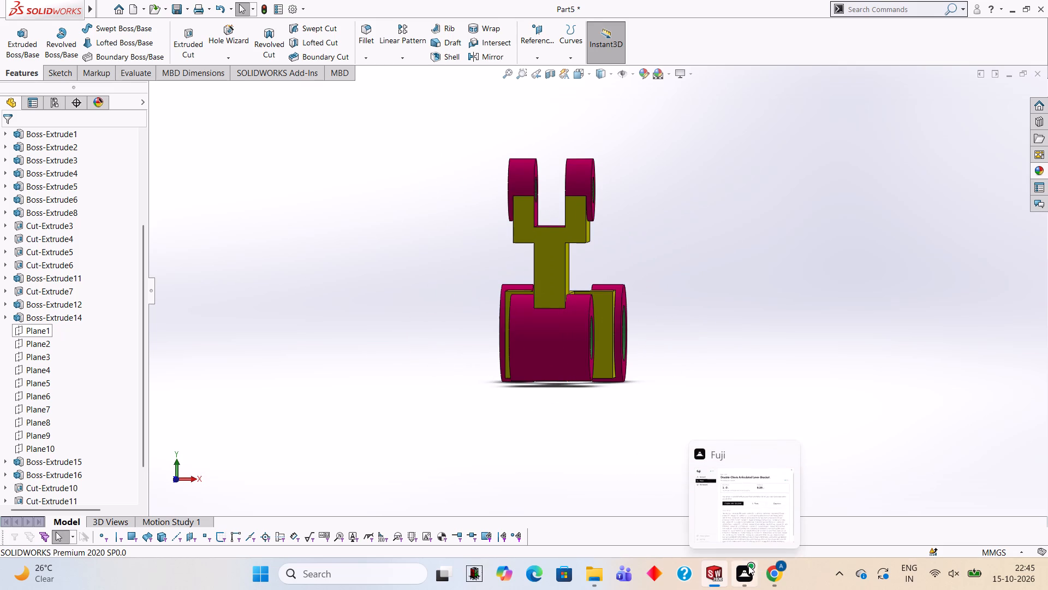
pyautogui.moveTo(629, 327); pyautogui.dragTo(717, 361, button='middle')
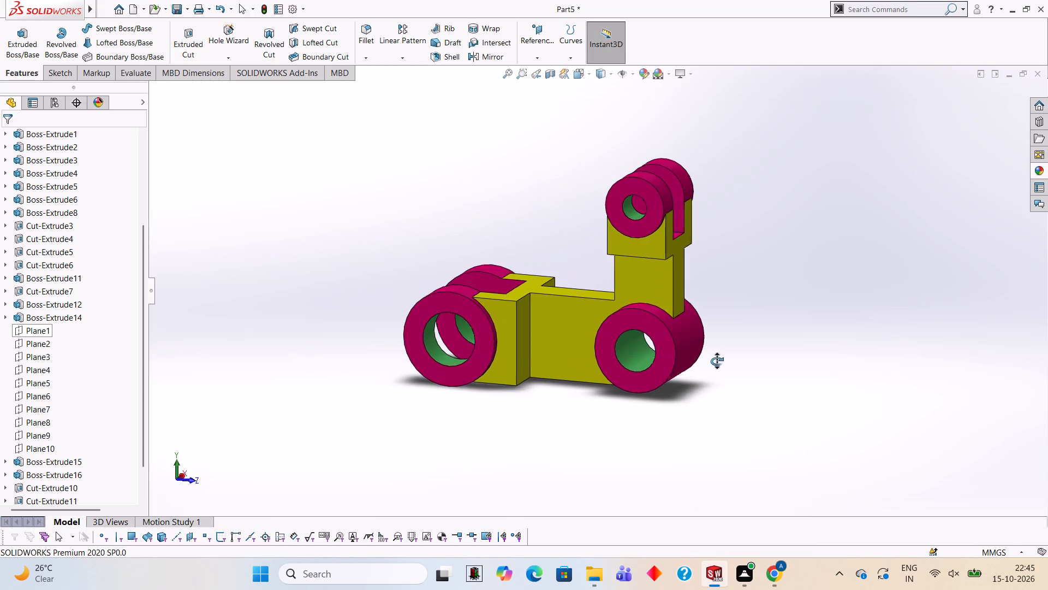
pyautogui.moveTo(717, 361); pyautogui.dragTo(718, 361, button='middle')
# Save the part in the Documents folder as a SOLIDWORKS Part named "double clevis articulated".
pyautogui.hotkey('ctrl', 's')
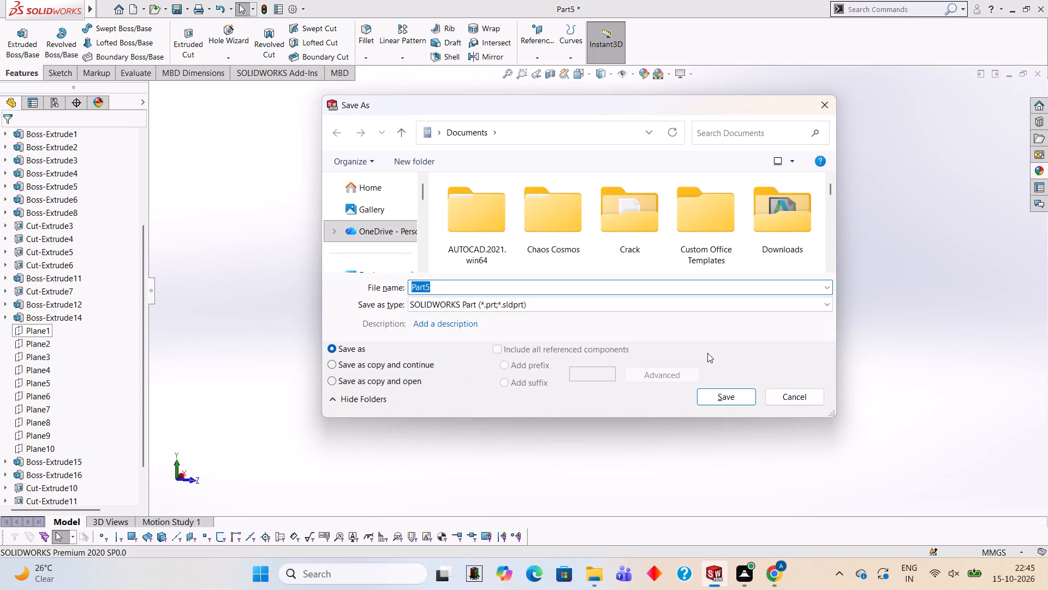
pyautogui.press('d')
pyautogui.press('o')
pyautogui.write('ub')
pyautogui.press('l')
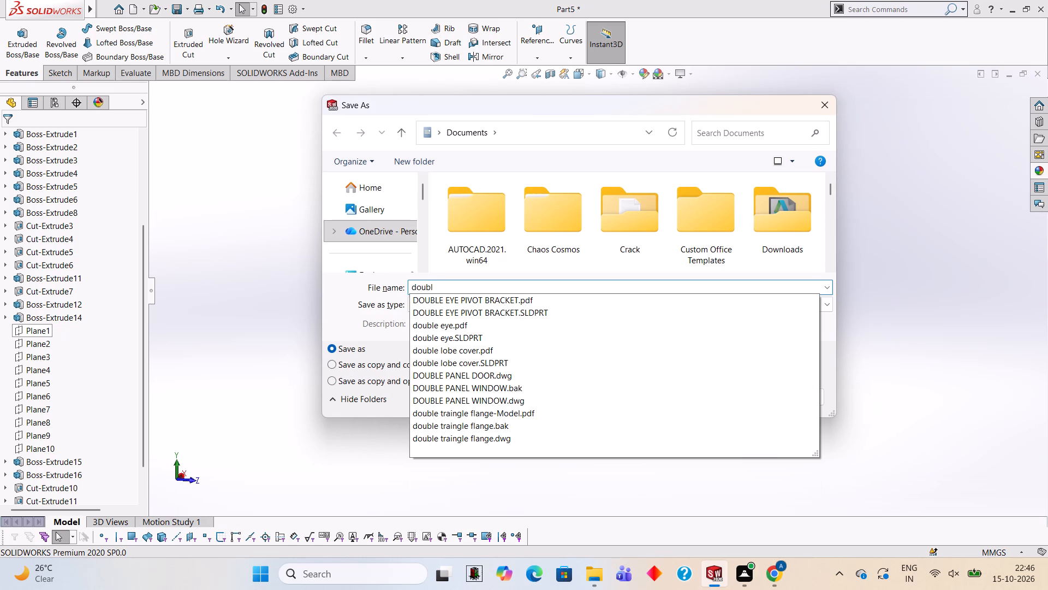
pyautogui.press('e')
pyautogui.press('space')
pyautogui.write('cle')
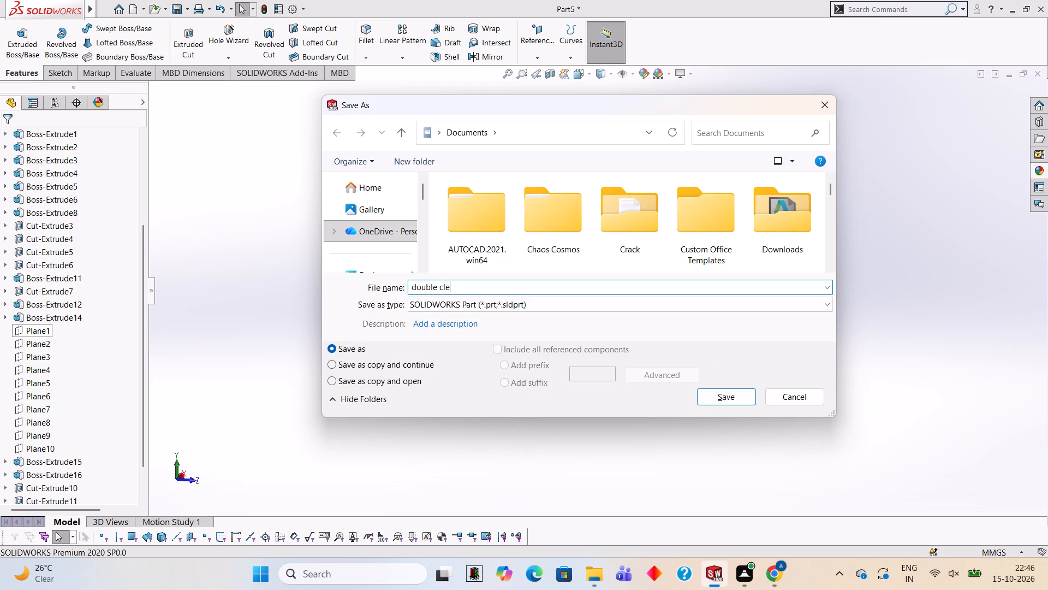
pyautogui.write('vis')
pyautogui.press('space')
pyautogui.press('a')
pyautogui.press('r')
pyautogui.press('t')
pyautogui.write('ic')
pyautogui.press('u')
pyautogui.write('la')
pyautogui.write('ted')
pyautogui.press('space')
pyautogui.press('Return')
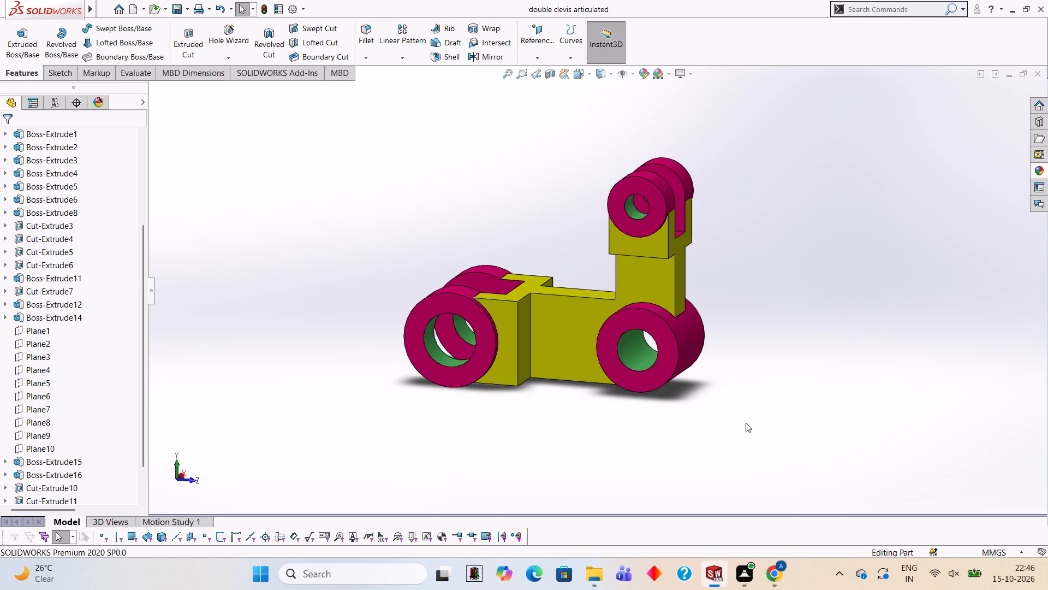
# Save a PDF version of the part in Documents under the name "double clevis articulated".
pyautogui.click(187, 2)
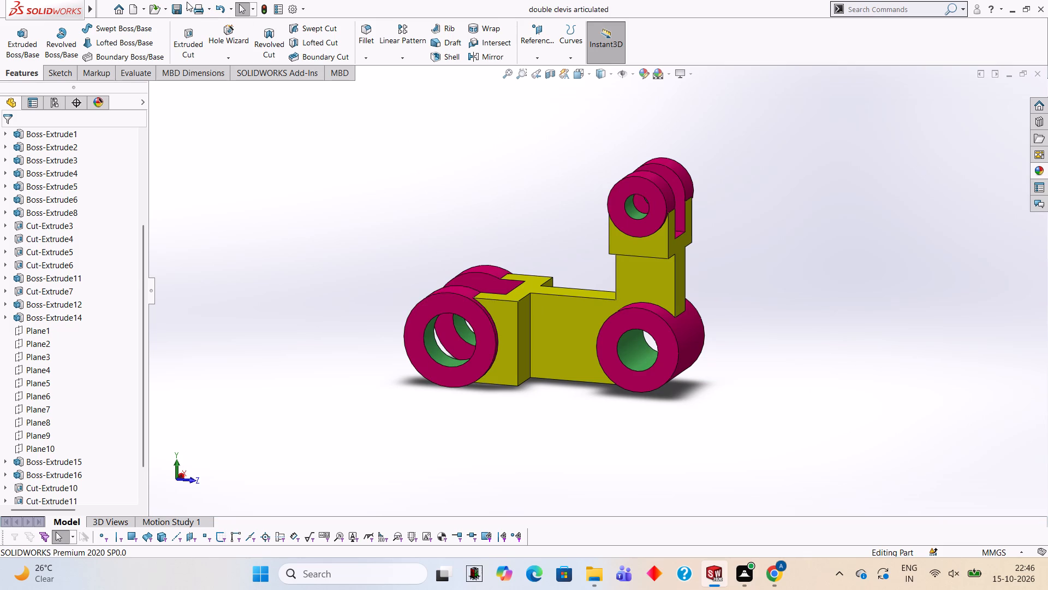
pyautogui.click(188, 3)
pyautogui.click(209, 34)
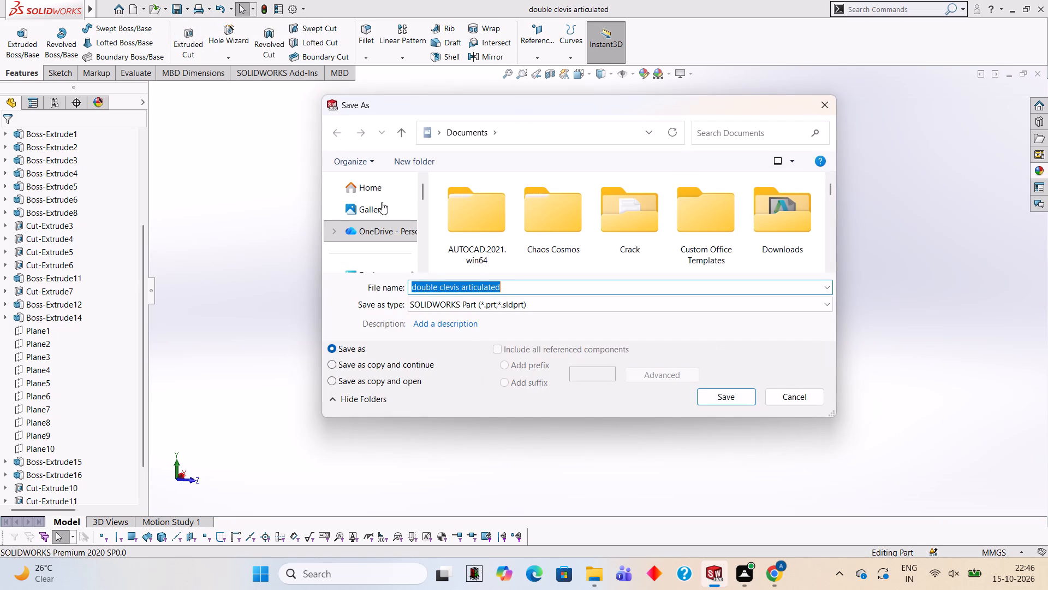
pyautogui.click(576, 309)
pyautogui.click(498, 78)
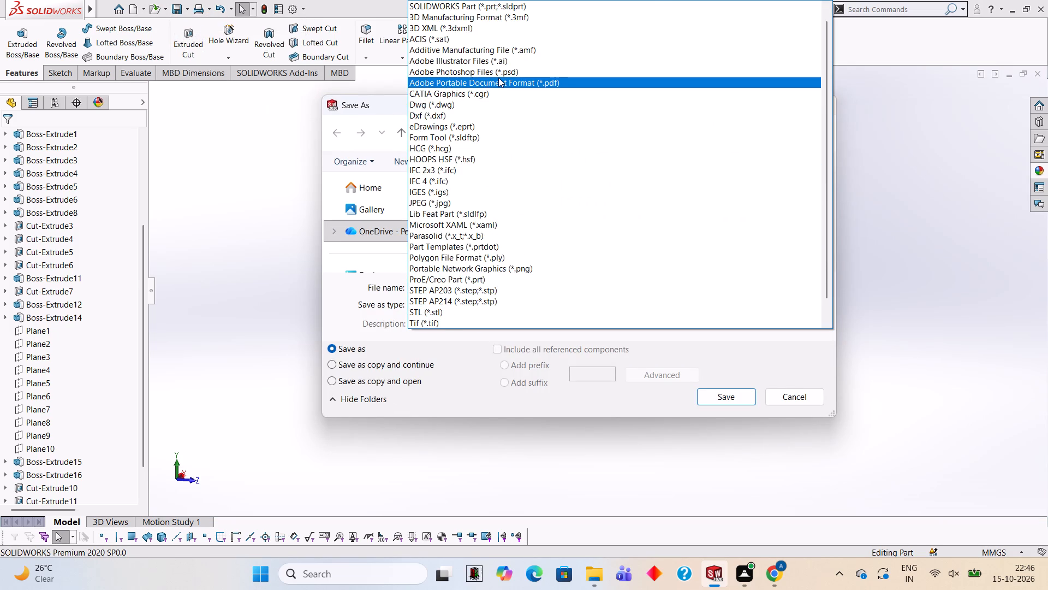
pyautogui.click(734, 414)
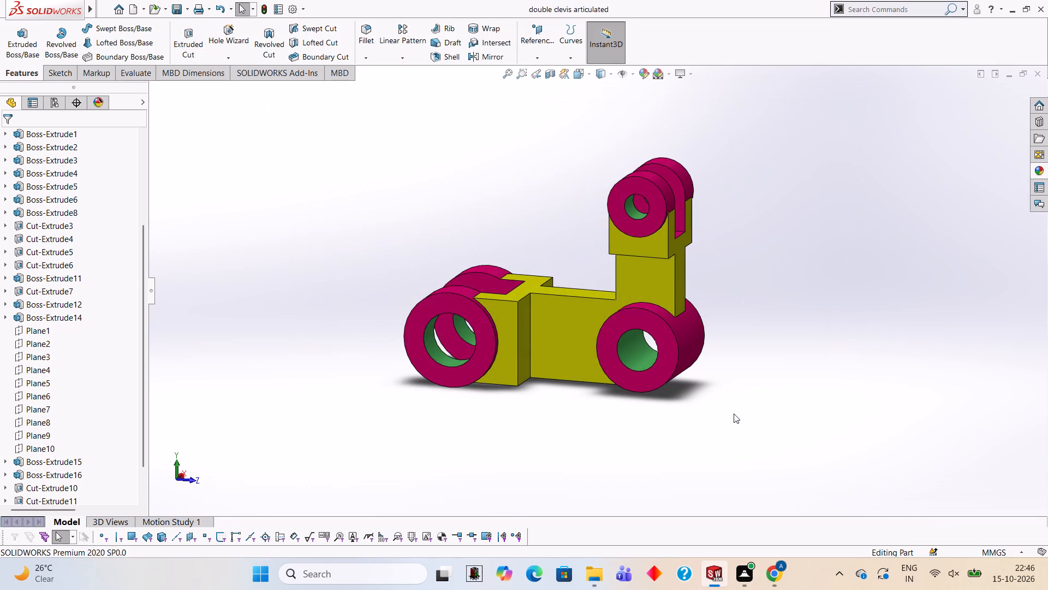